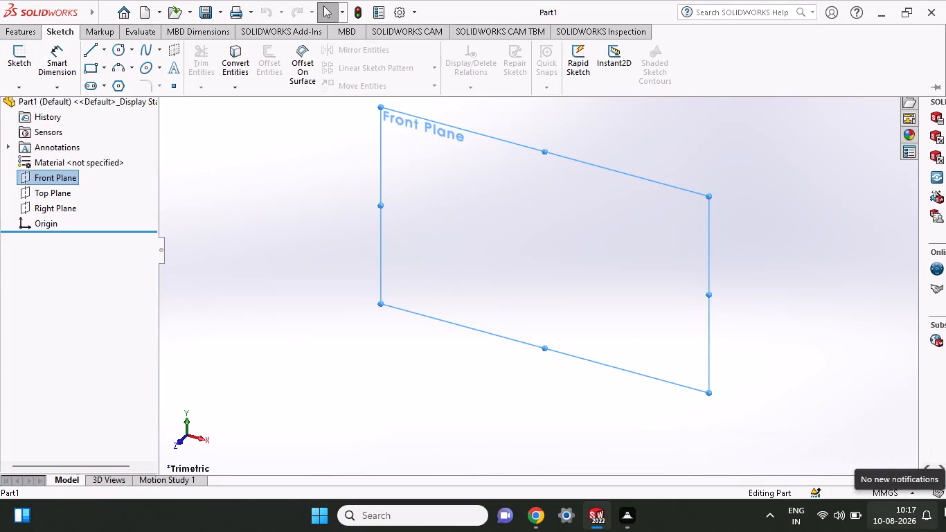
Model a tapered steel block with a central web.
Sketch a connected line chain on the Front Plane: horizontal base about 75 mm, inward-slanting right side about 60 mm, and shorter horizontal top.
{"action": "left_click", "coordinate": [89, 53]}
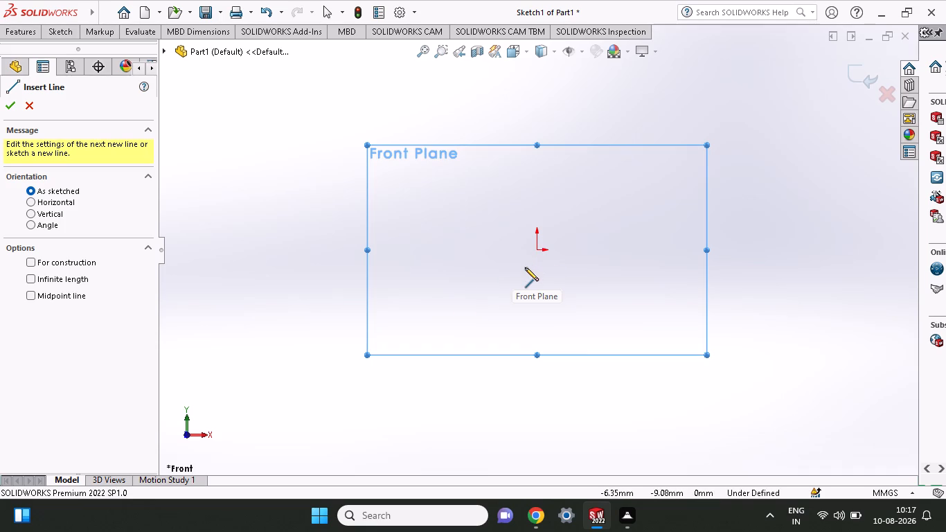
{"action": "left_click", "coordinate": [467, 277]}
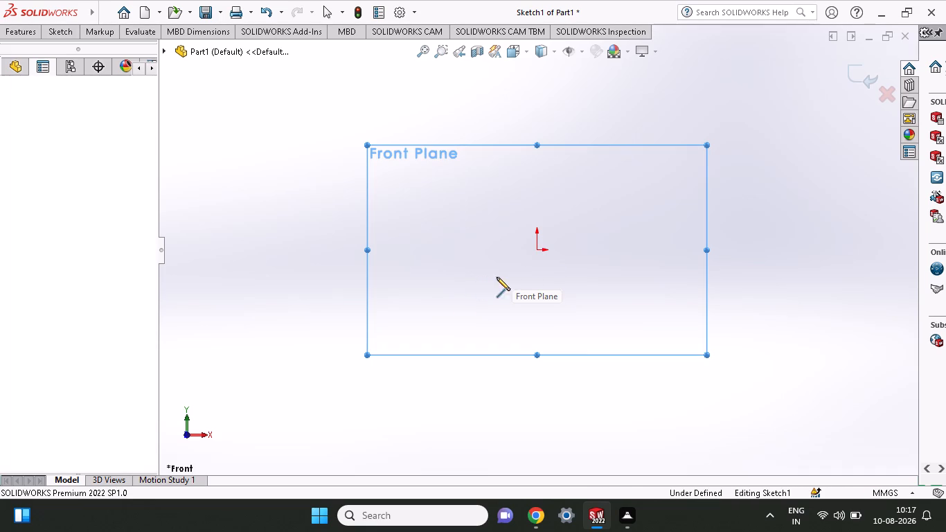
{"action": "left_click", "coordinate": [609, 273]}
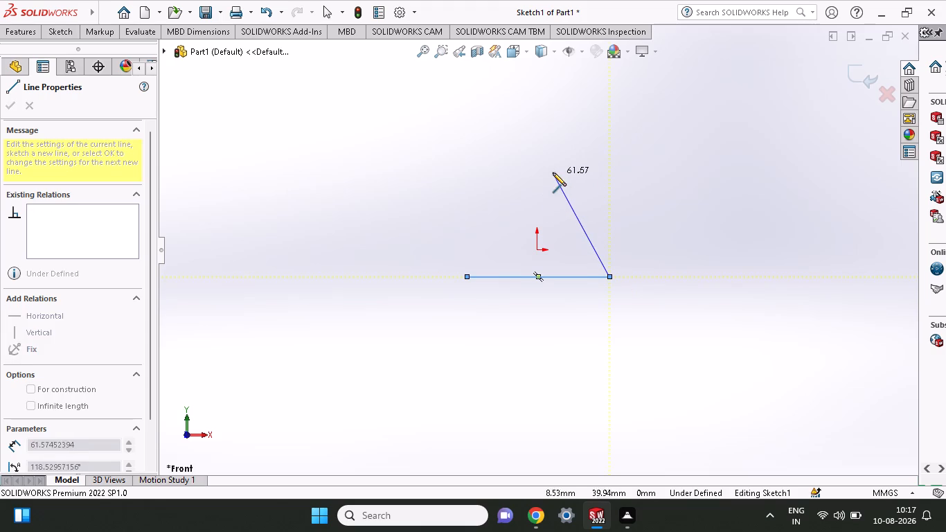
{"action": "left_click", "coordinate": [562, 174]}
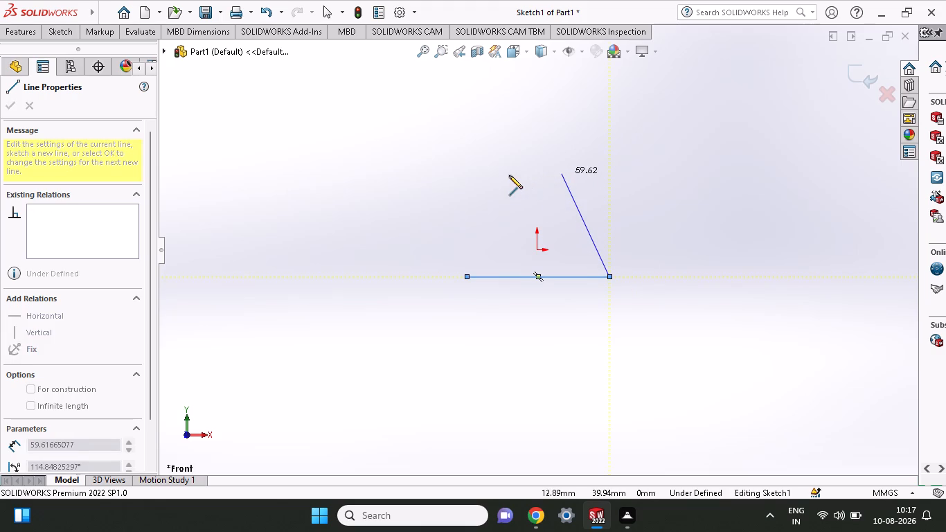
{"action": "left_click", "coordinate": [508, 175]}
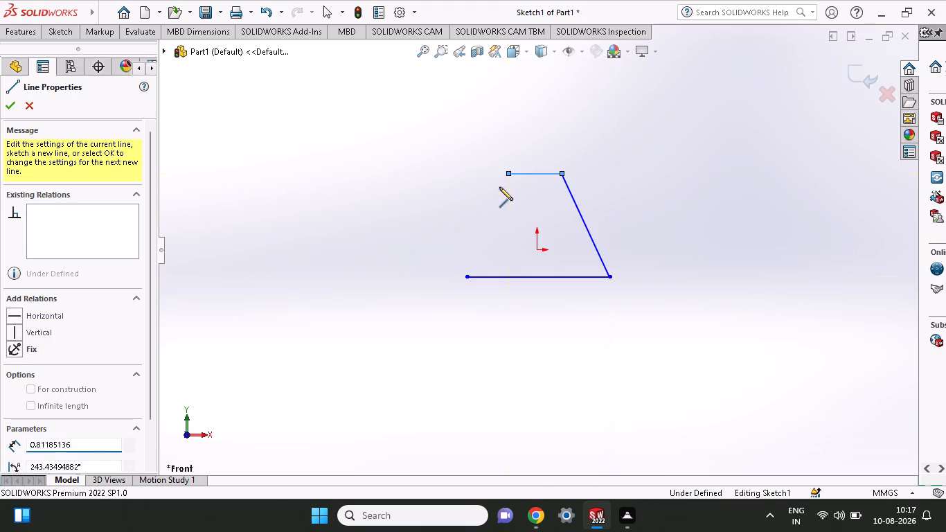
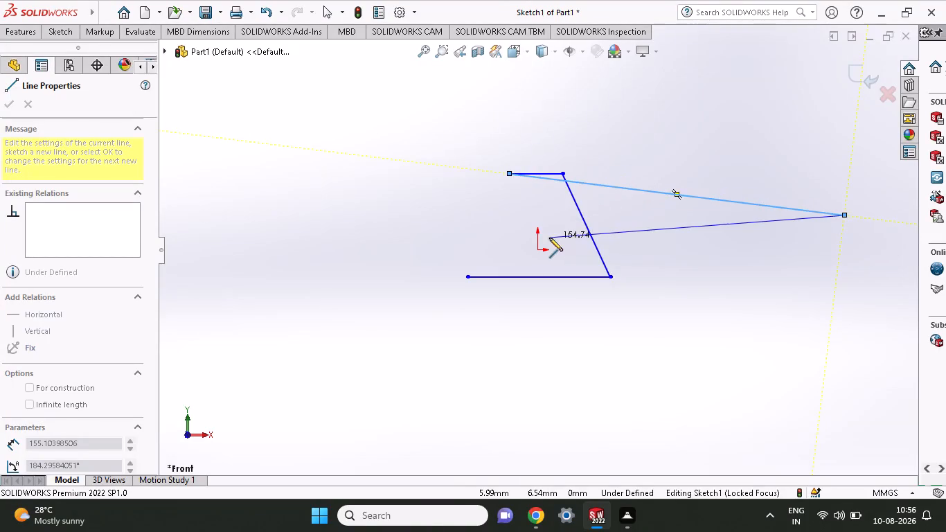
Continue the line chain back to near the top edge's open end and down a slanted left side about 50 mm long, near the base.
{"action": "left_click", "coordinate": [513, 179]}
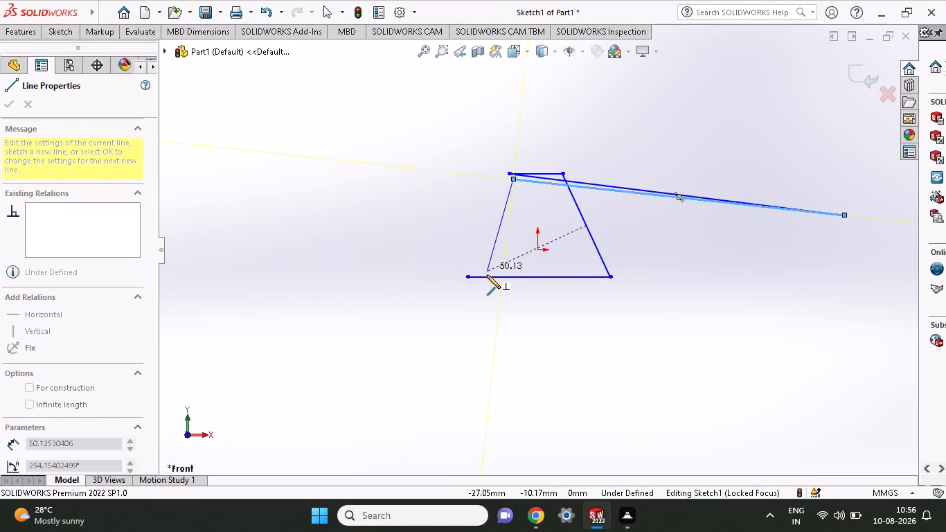
{"action": "left_click", "coordinate": [476, 267]}
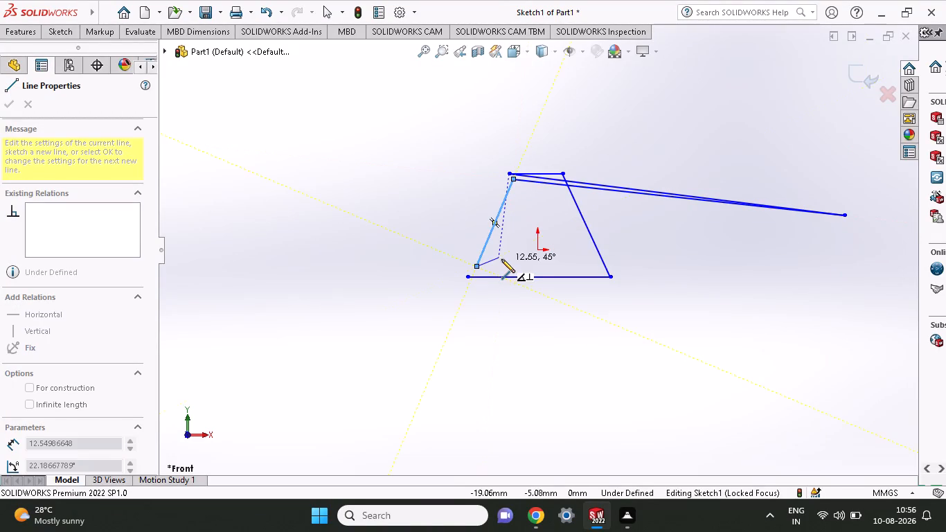
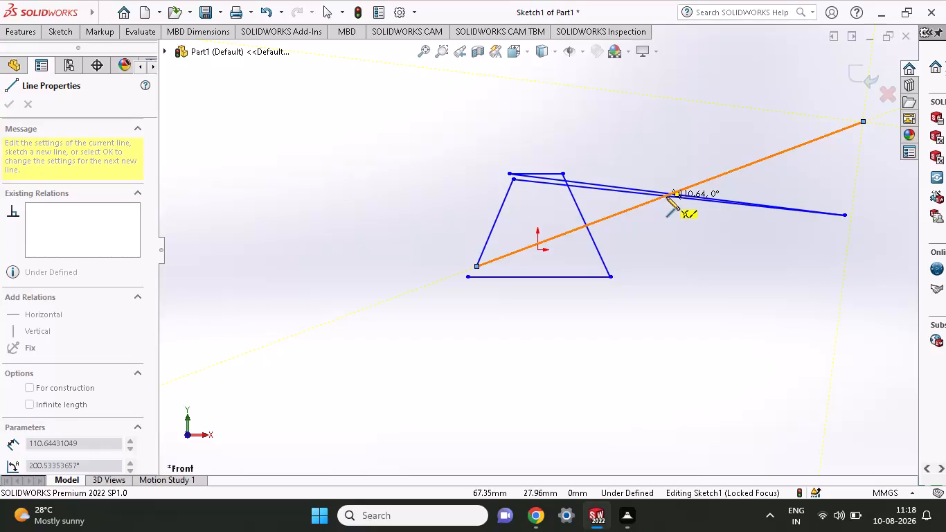
Undo the stray lines, the top edge and the slanted left side, keeping only the horizontal base and slanted right side.
{"action": "key", "text": "ctrl+z"}
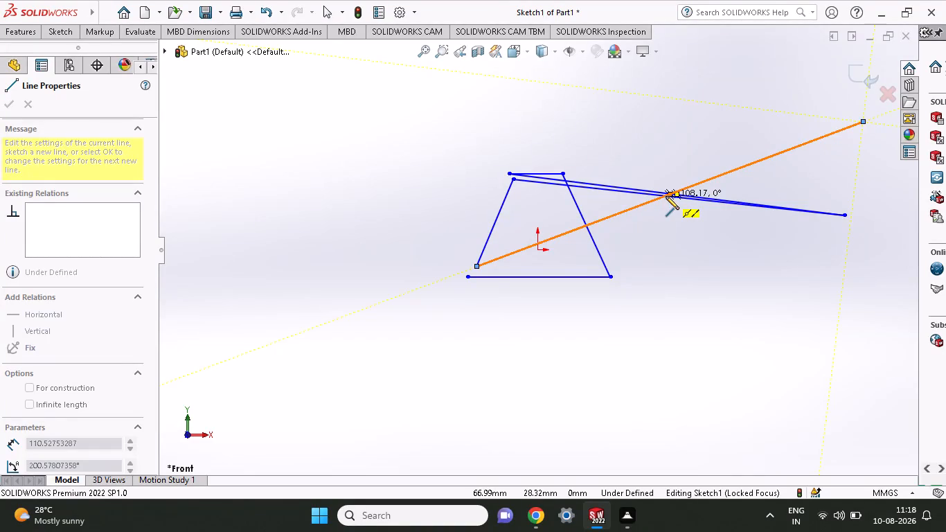
{"action": "key", "text": "ctrl+z"}
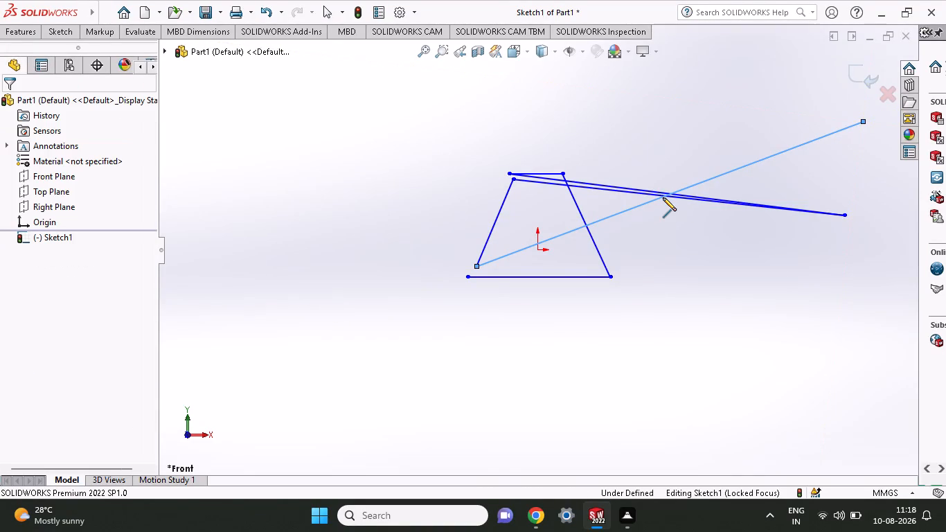
{"action": "key", "text": "ctrl+z"}
{"action": "key", "text": "ctrl+z"}
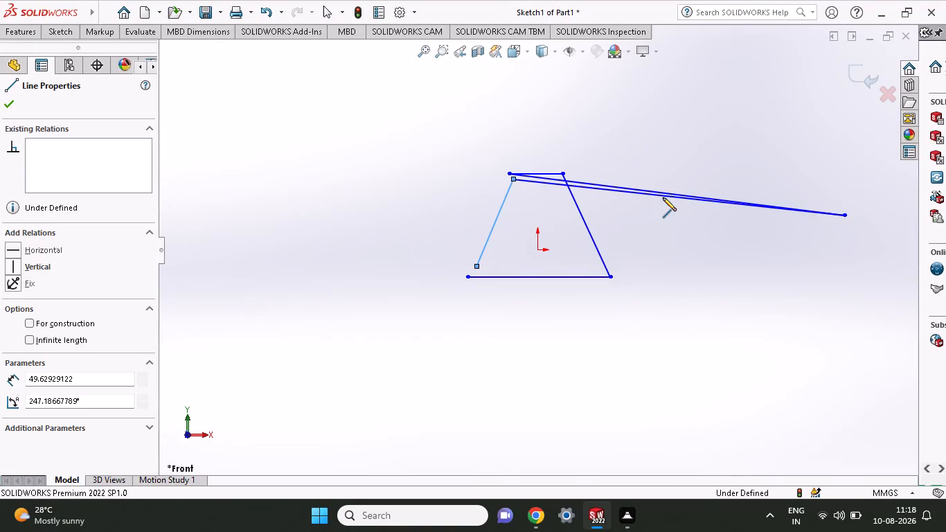
{"action": "key", "text": "ctrl+z"}
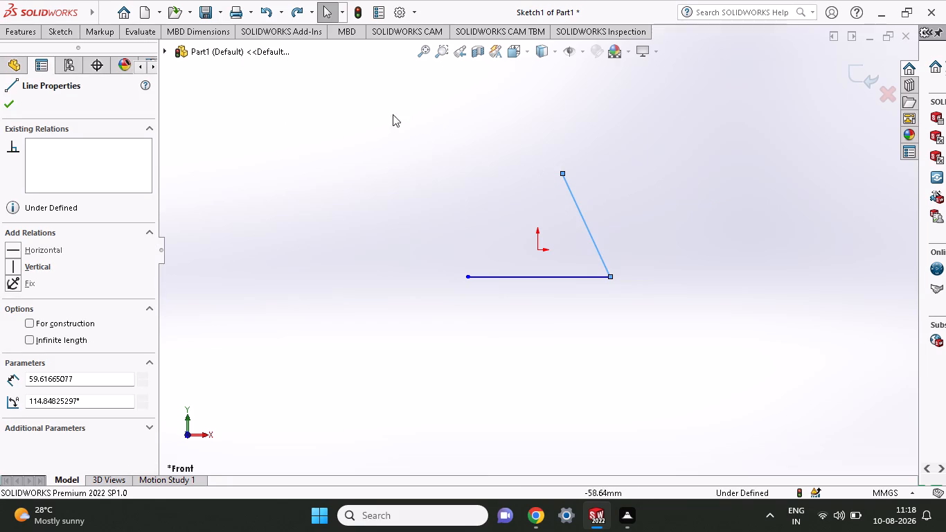
Start the Line tool again in the open sketch to continue the trapezoid profile.
{"action": "left_click", "coordinate": [75, 33]}
{"action": "left_click", "coordinate": [90, 55]}
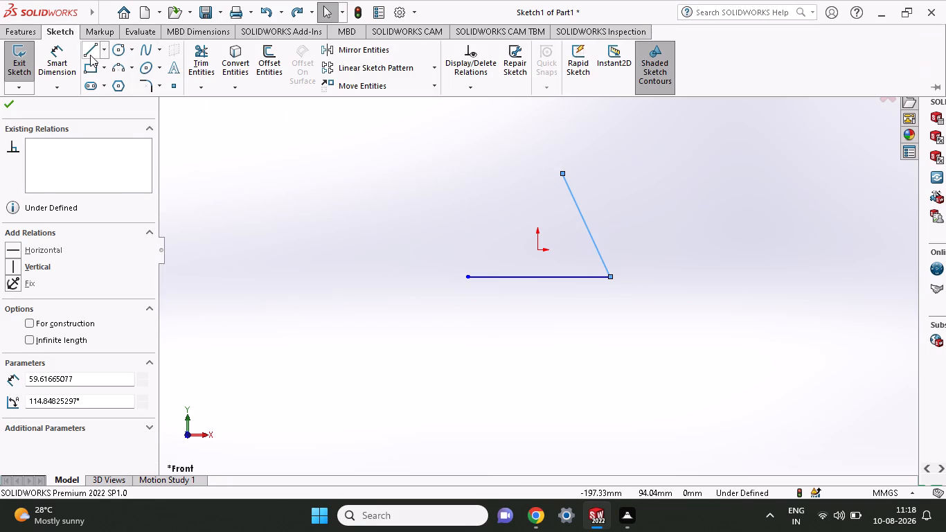
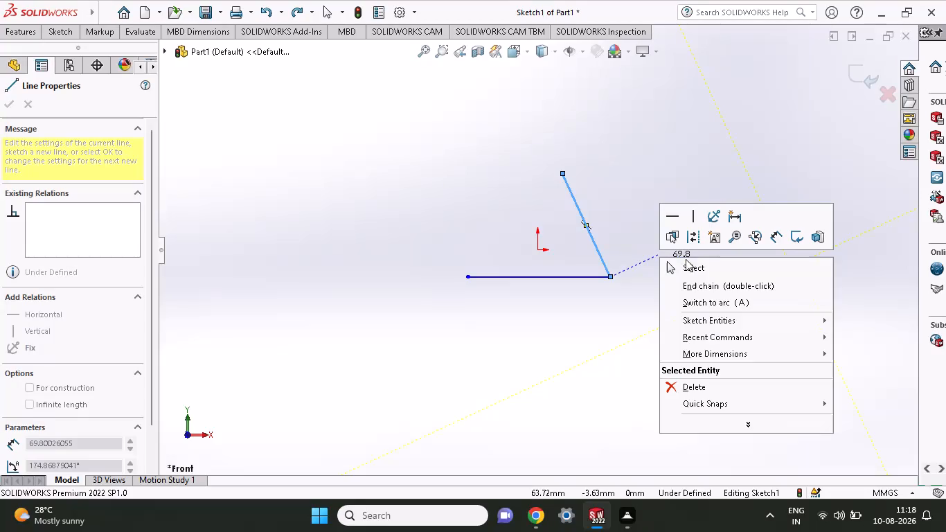
Close the profile with a slanted left side about 58 mm long and a horizontal top edge about 29 mm long.
{"action": "left_click", "coordinate": [708, 264]}
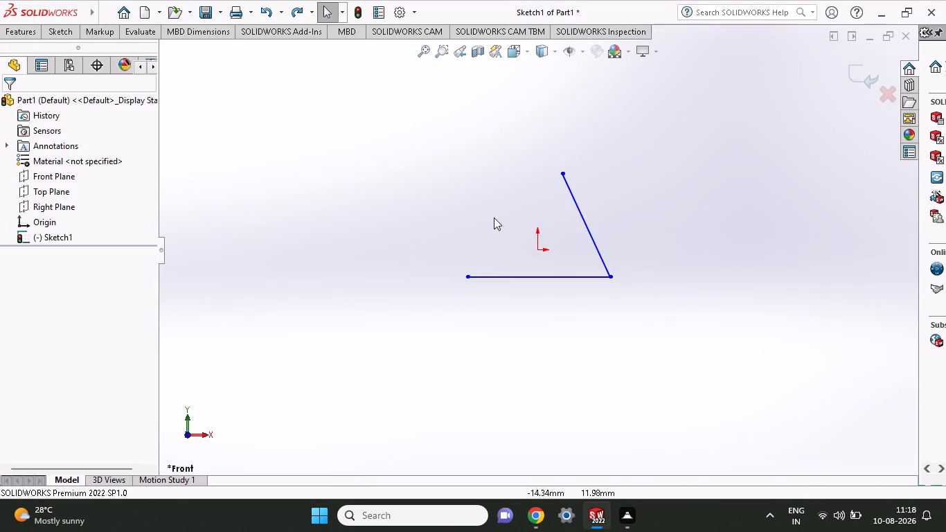
{"action": "left_click", "coordinate": [58, 35]}
{"action": "left_click", "coordinate": [92, 48]}
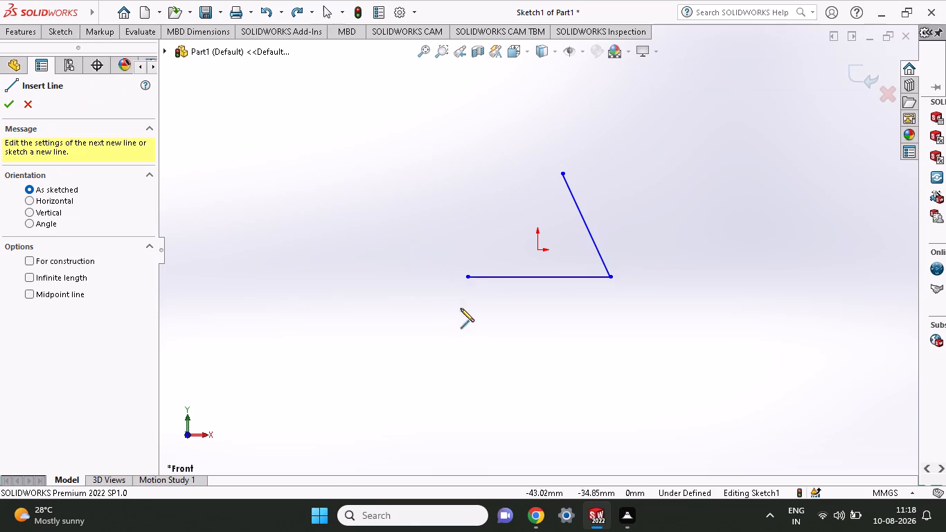
{"action": "left_click", "coordinate": [469, 274]}
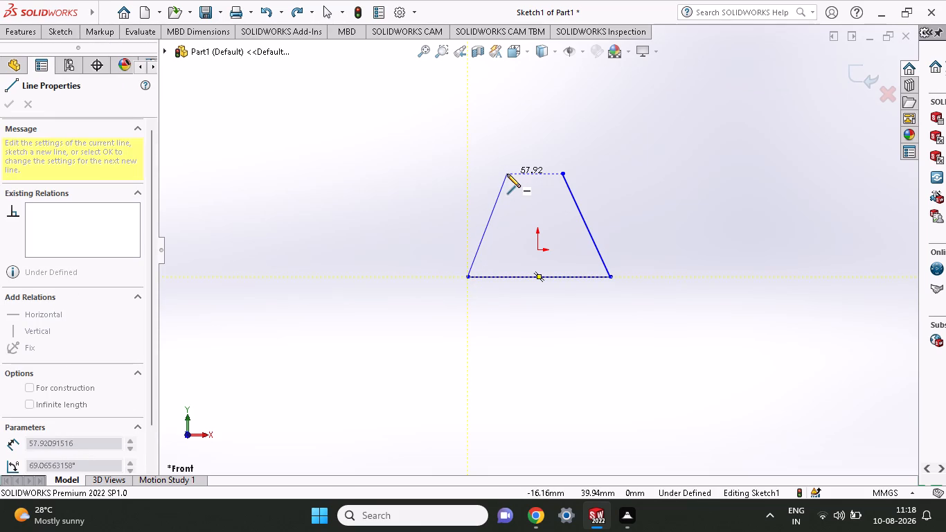
{"action": "left_click", "coordinate": [507, 174]}
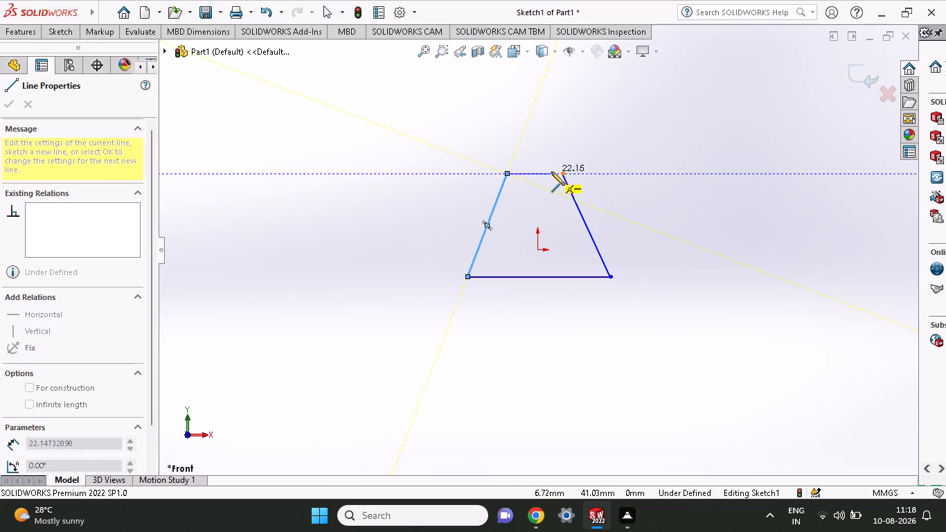
{"action": "left_click", "coordinate": [562, 170]}
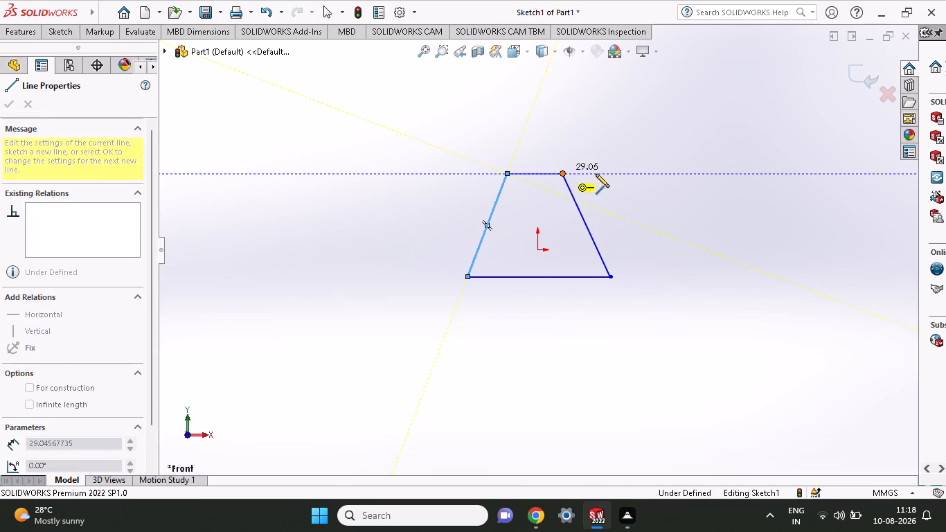
{"action": "right_click", "coordinate": [596, 174]}
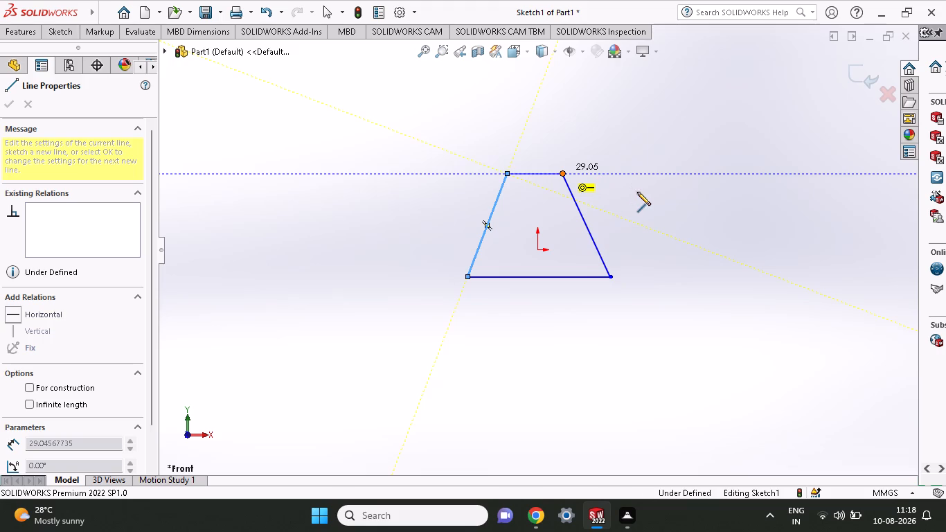
{"action": "left_click", "coordinate": [632, 190]}
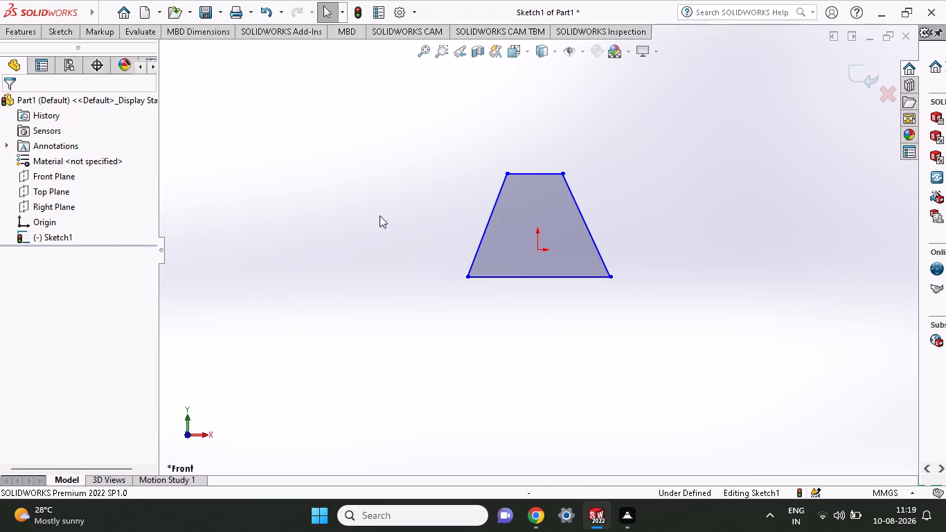
Dimension the top edge between its two endpoints and set its length to 24 mm.
{"action": "left_click", "coordinate": [64, 35]}
{"action": "left_click", "coordinate": [67, 66]}
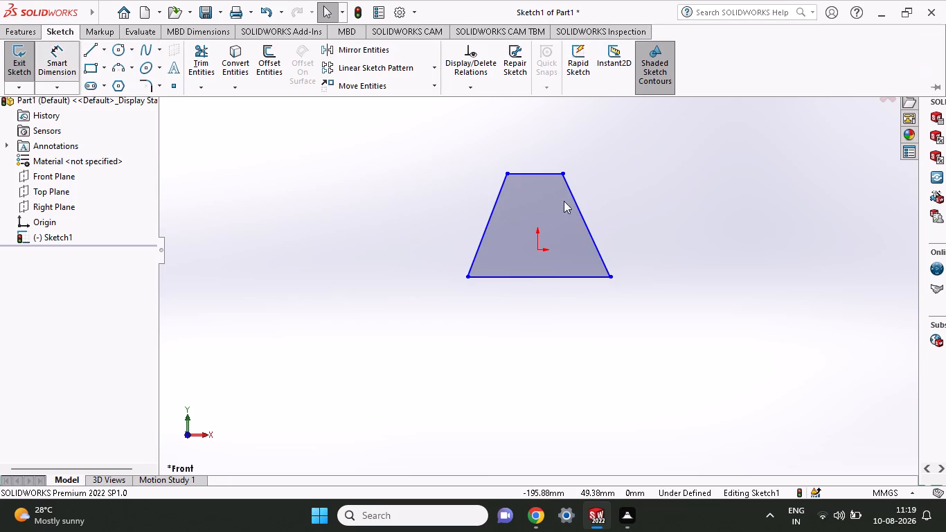
{"action": "left_click", "coordinate": [507, 174]}
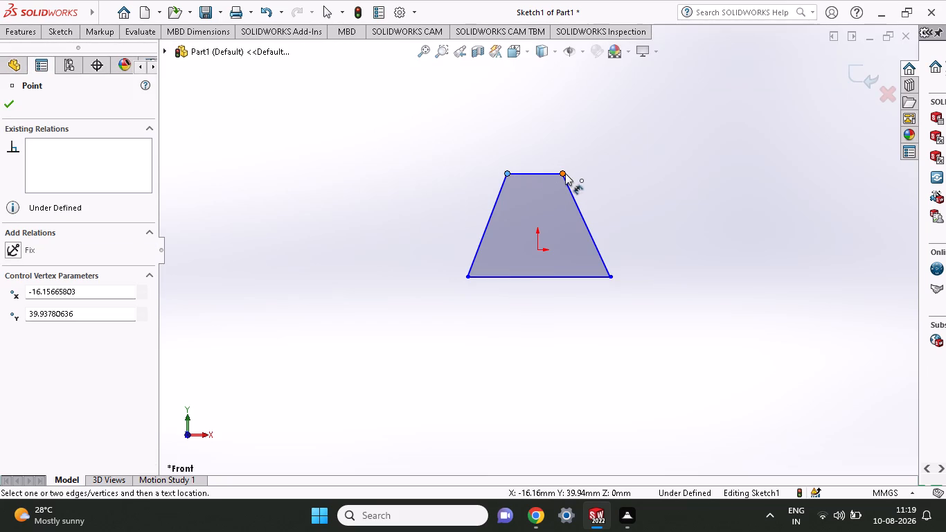
{"action": "left_click", "coordinate": [565, 173]}
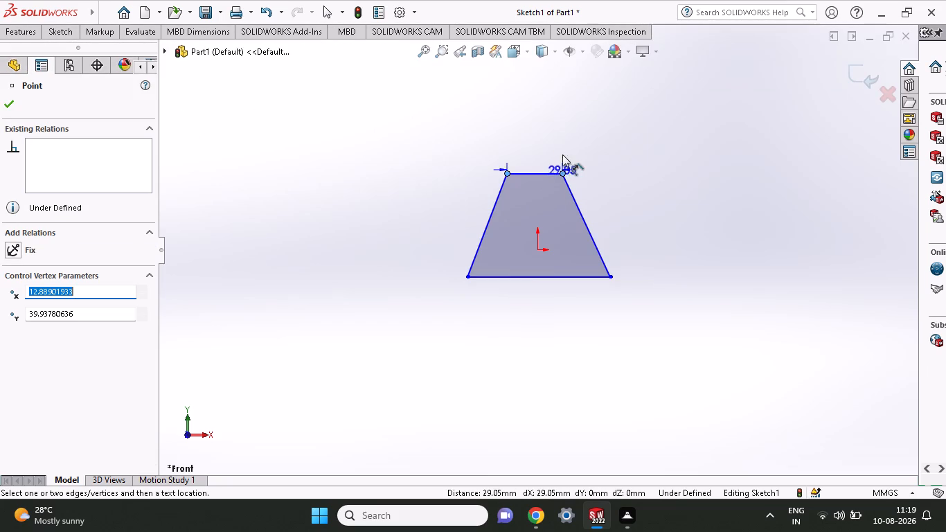
{"action": "left_click", "coordinate": [562, 141]}
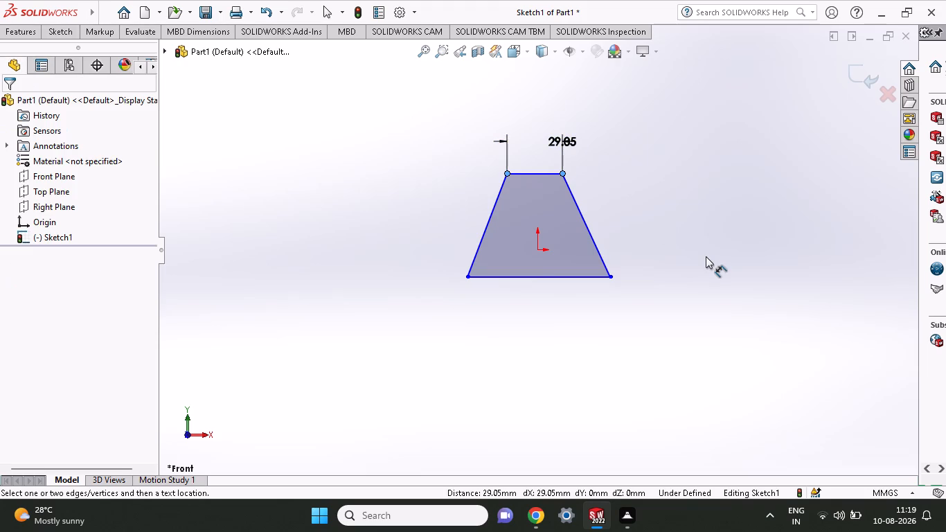
{"action": "type", "text": "24"}
{"action": "double_click", "coordinate": [552, 142]}
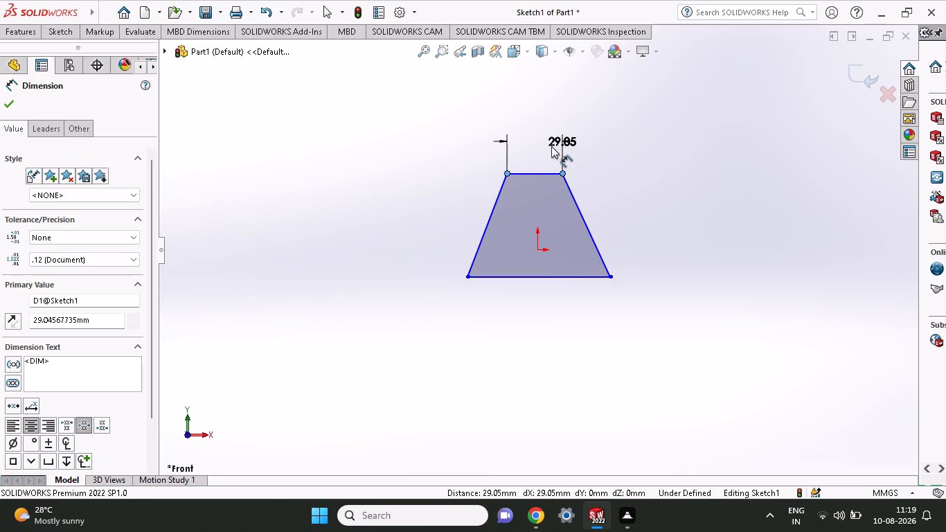
{"action": "type", "text": "24"}
{"action": "key", "text": "Return"}
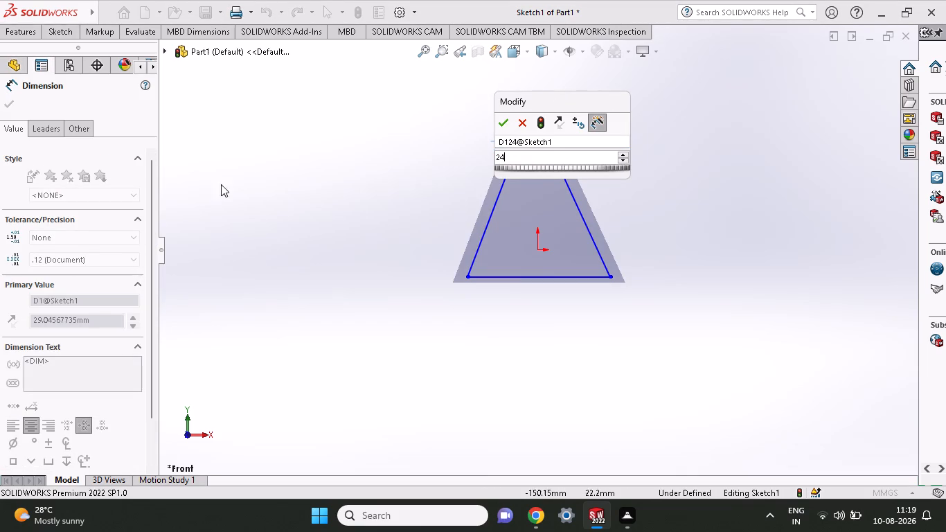
{"action": "left_click", "coordinate": [501, 114]}
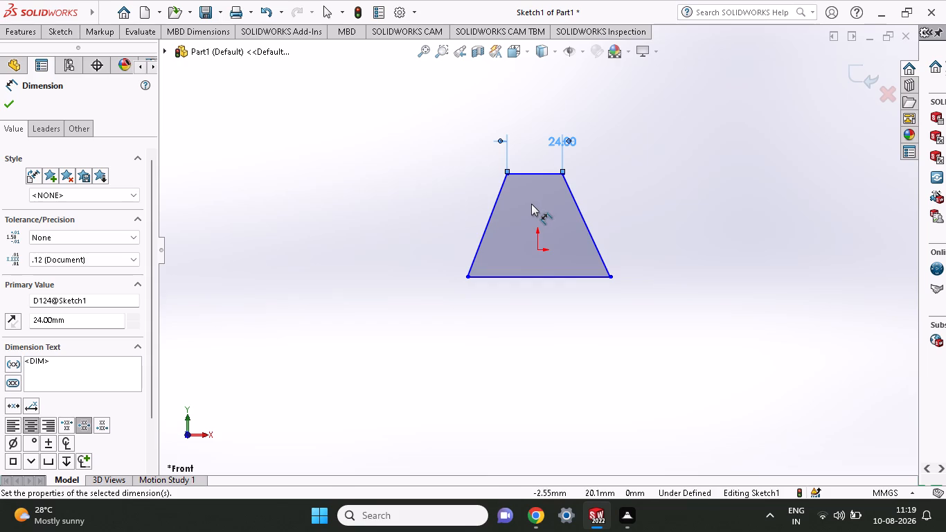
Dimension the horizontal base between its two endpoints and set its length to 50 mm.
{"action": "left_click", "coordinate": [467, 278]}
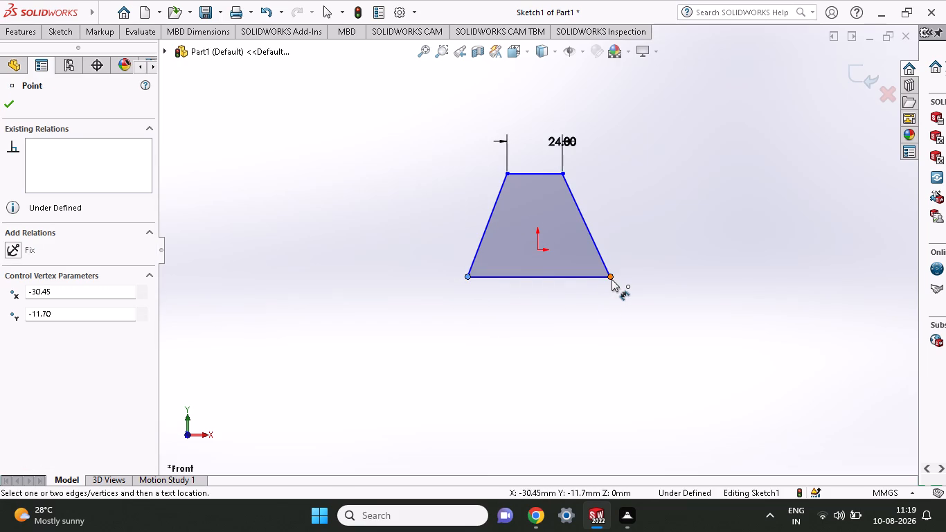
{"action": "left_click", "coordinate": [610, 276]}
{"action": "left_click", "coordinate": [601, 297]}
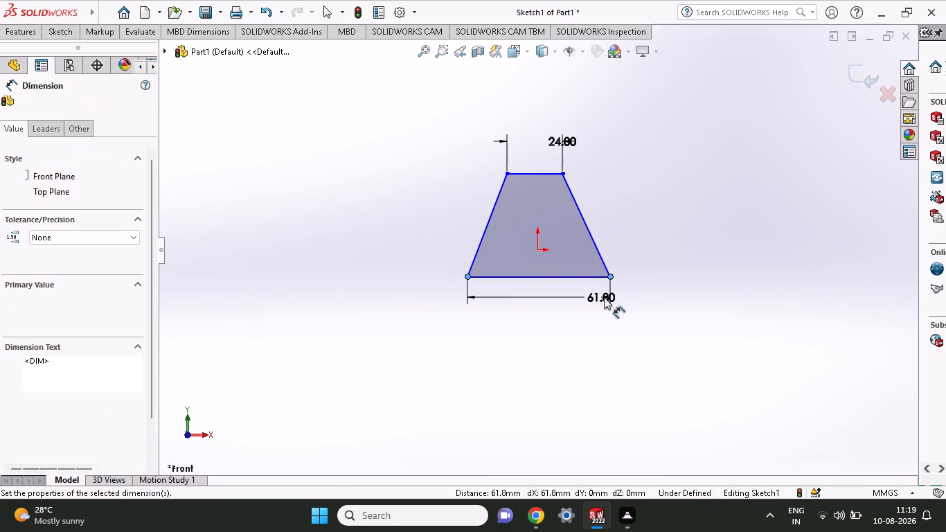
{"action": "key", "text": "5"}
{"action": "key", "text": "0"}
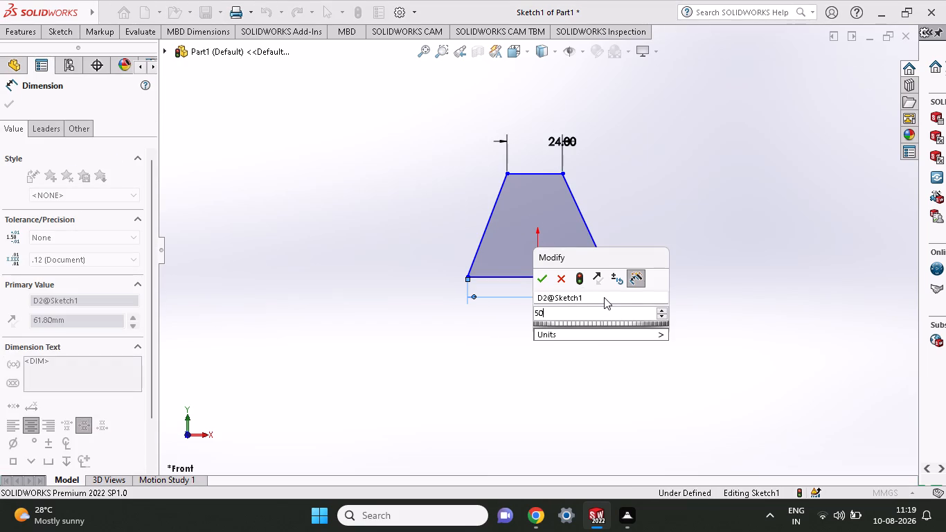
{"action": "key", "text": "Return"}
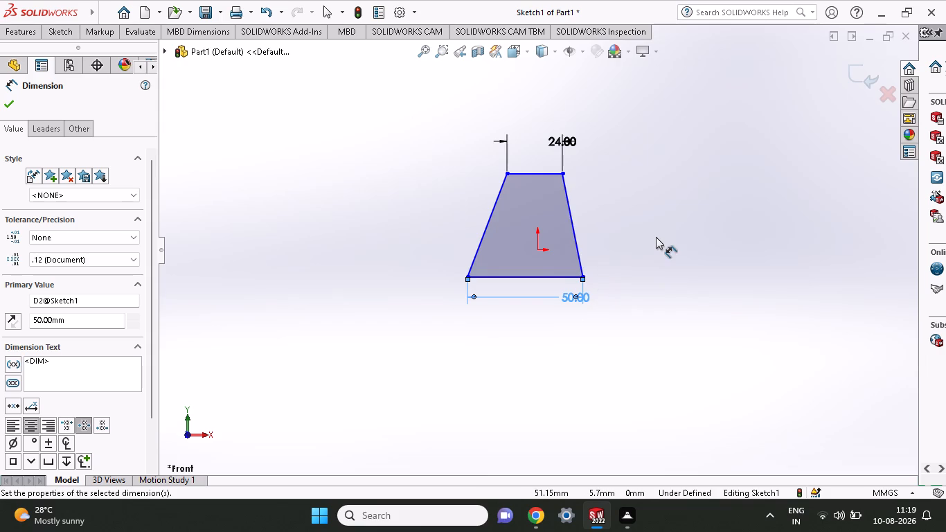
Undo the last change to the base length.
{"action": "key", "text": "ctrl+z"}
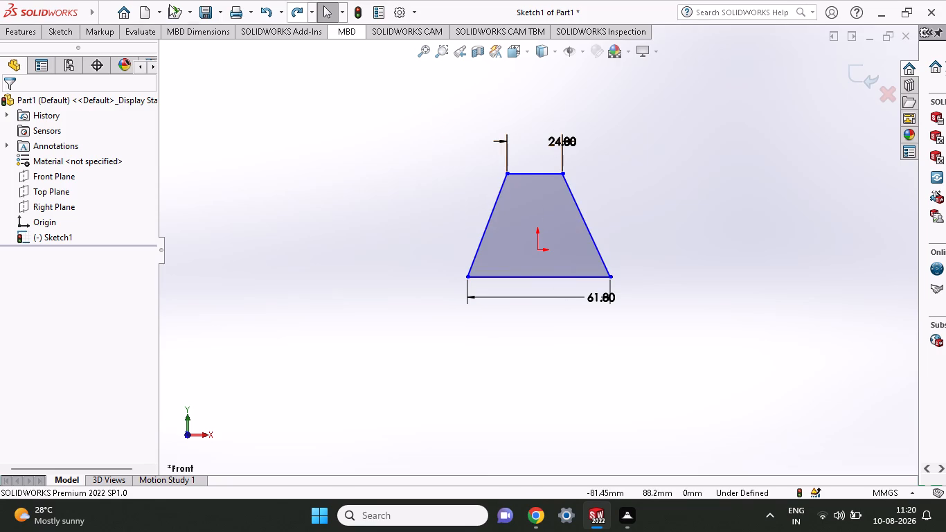
Draw a short line about 11.7 mm long from the origin down to the midpoint of the base.
{"action": "left_click", "coordinate": [72, 33]}
{"action": "left_click", "coordinate": [97, 53]}
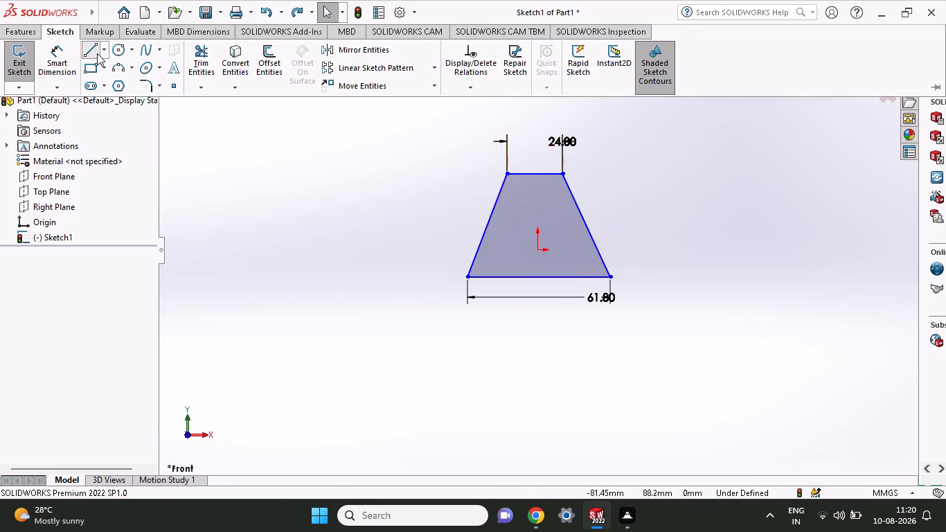
{"action": "left_click", "coordinate": [539, 250]}
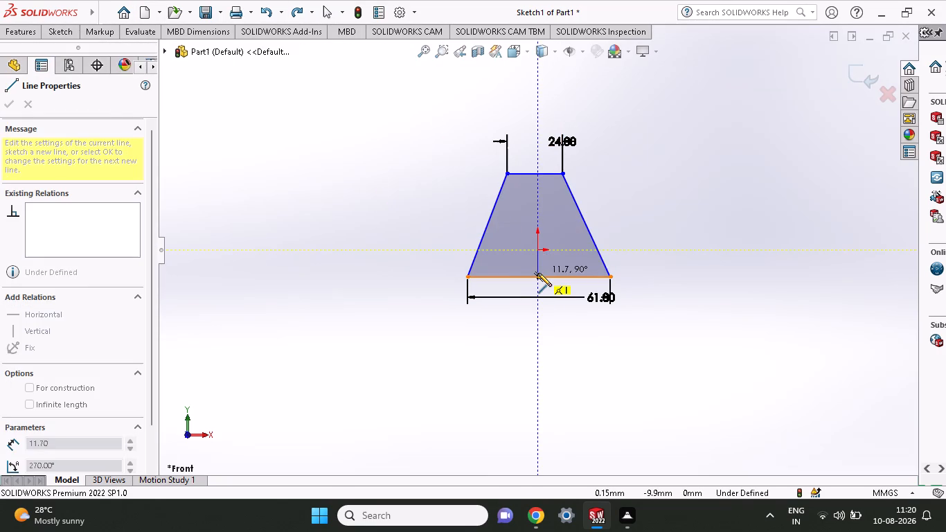
{"action": "left_click", "coordinate": [538, 278]}
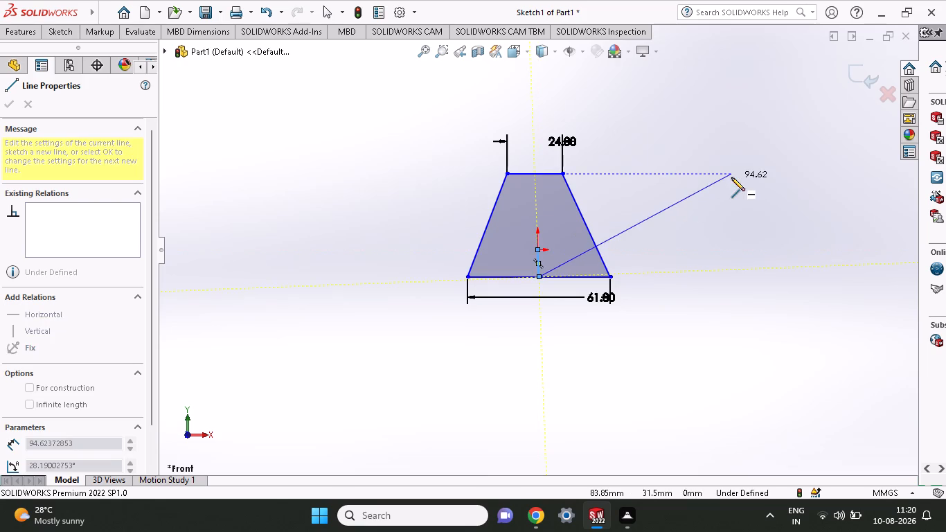
{"action": "right_click", "coordinate": [731, 177]}
{"action": "left_click", "coordinate": [744, 193]}
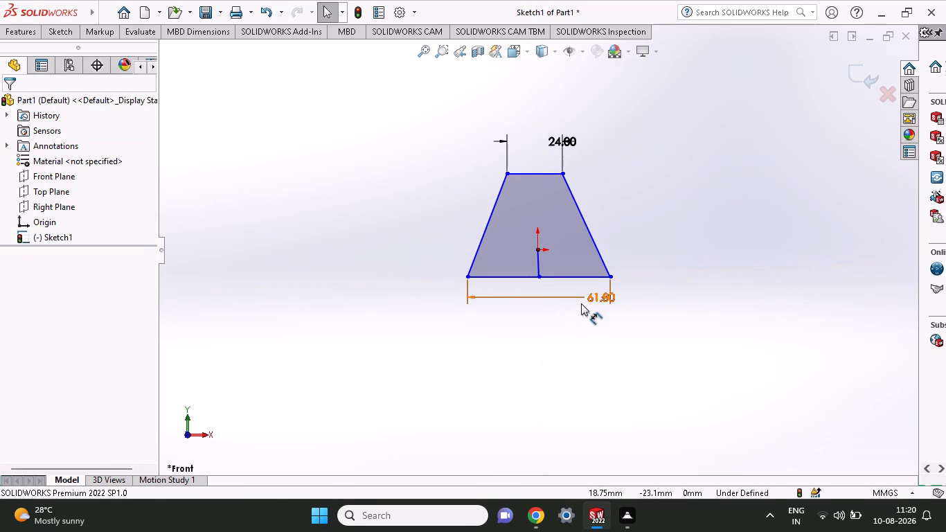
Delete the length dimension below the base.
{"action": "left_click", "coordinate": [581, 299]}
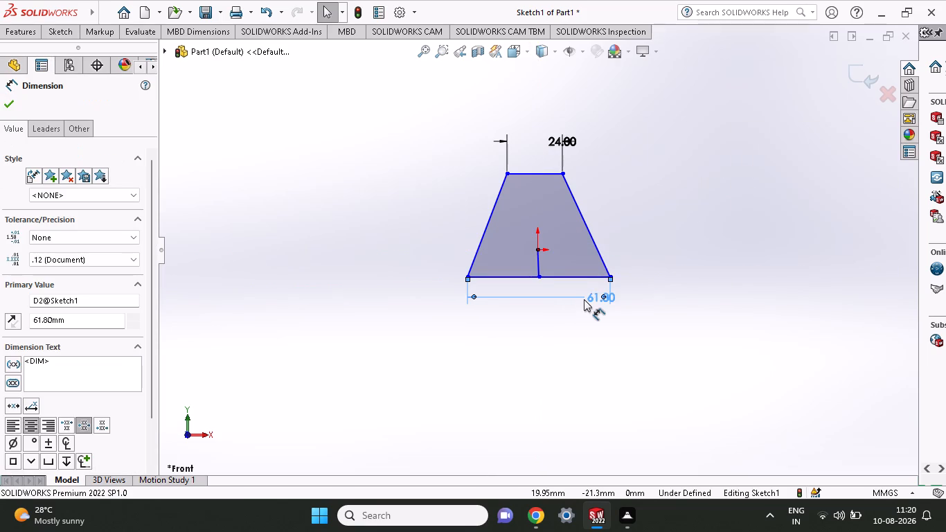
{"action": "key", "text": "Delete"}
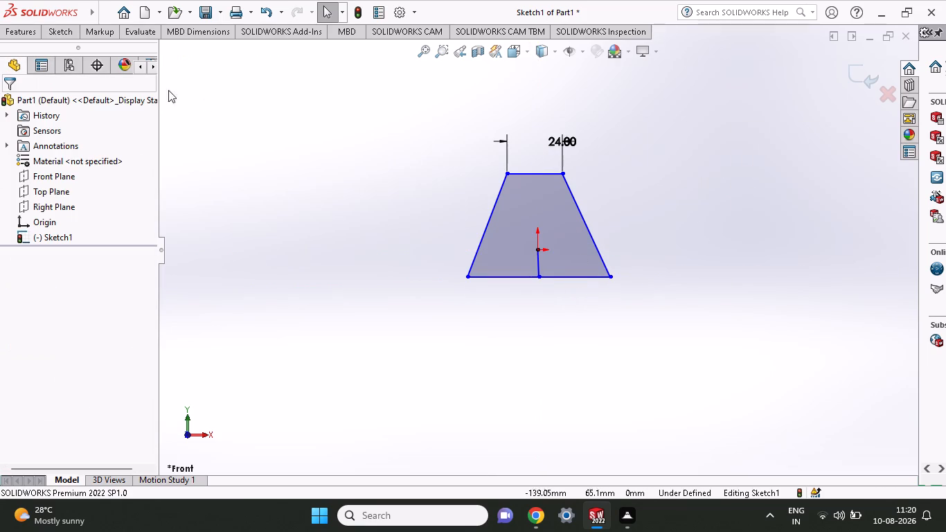
Dimension the distance from the base's left corner to its midpoint and set it to 25 mm.
{"action": "left_click", "coordinate": [65, 34]}
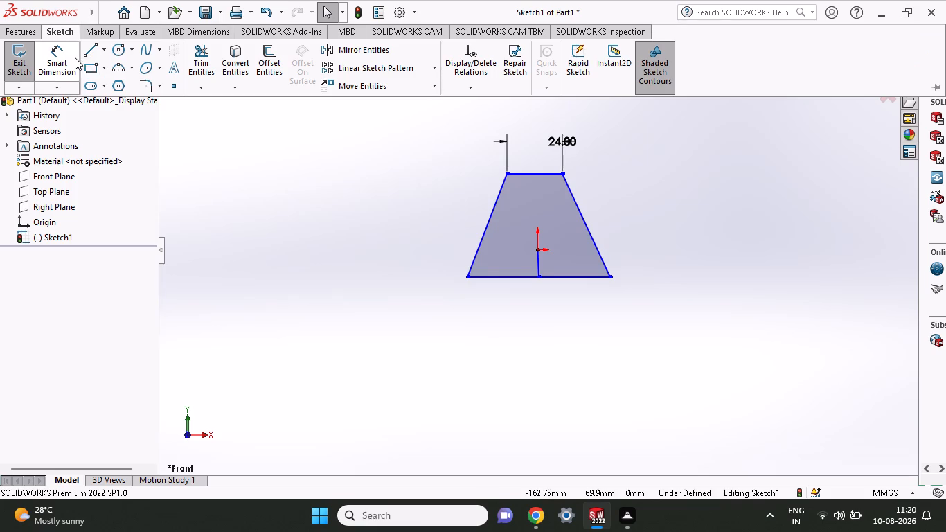
{"action": "left_click", "coordinate": [74, 57]}
{"action": "left_click", "coordinate": [468, 277]}
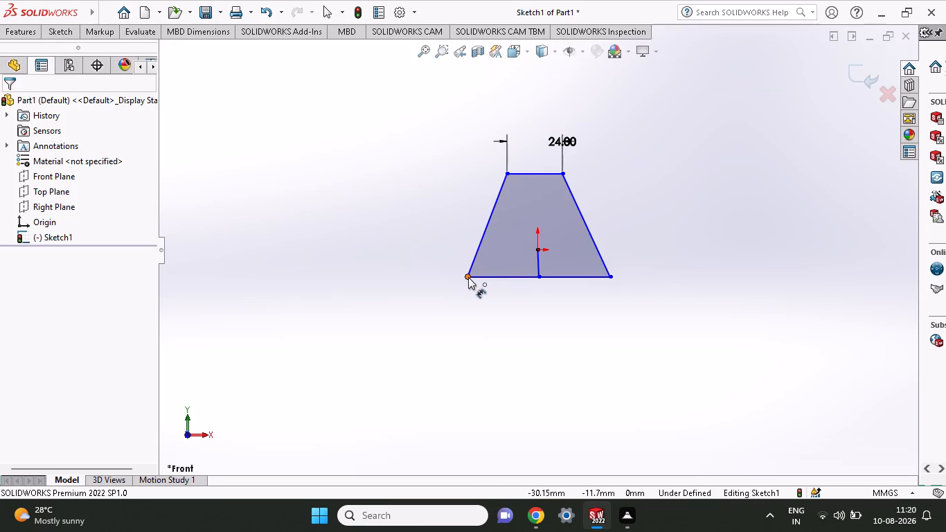
{"action": "left_click", "coordinate": [537, 280]}
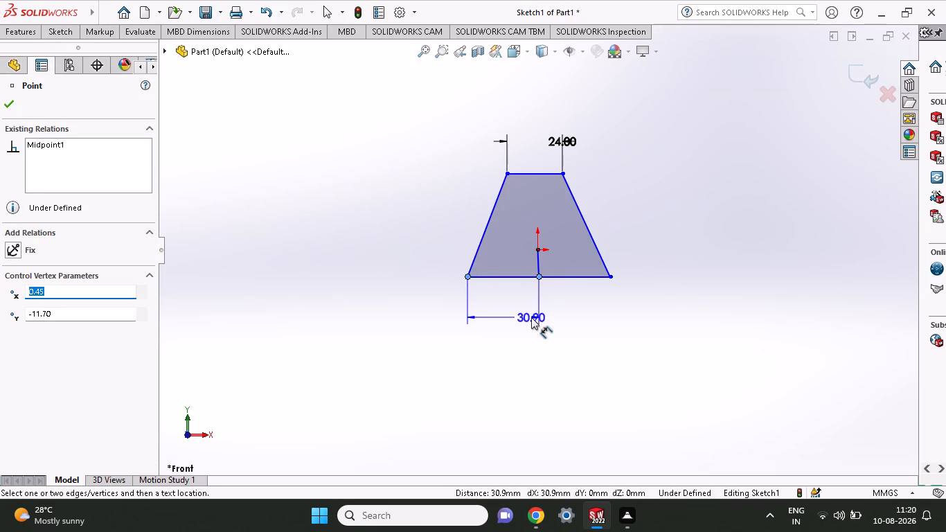
{"action": "left_click", "coordinate": [531, 317]}
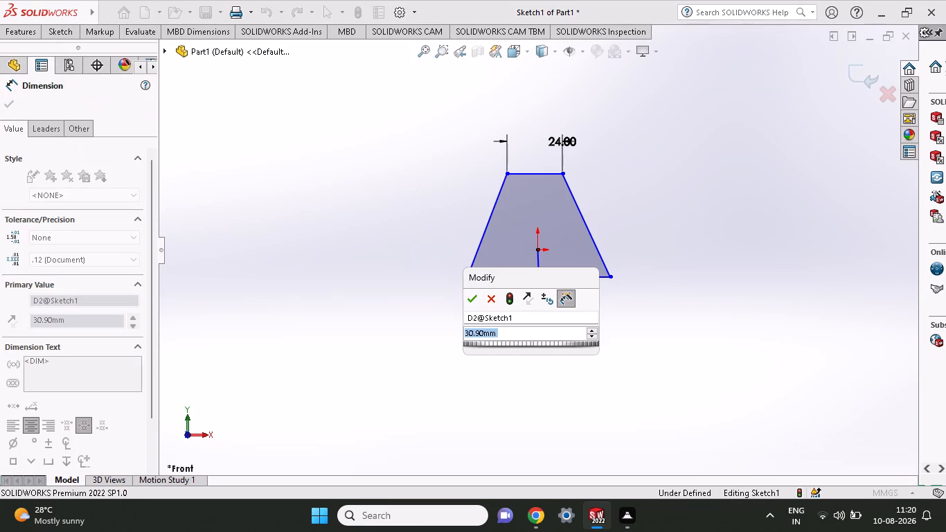
{"action": "type", "text": "25"}
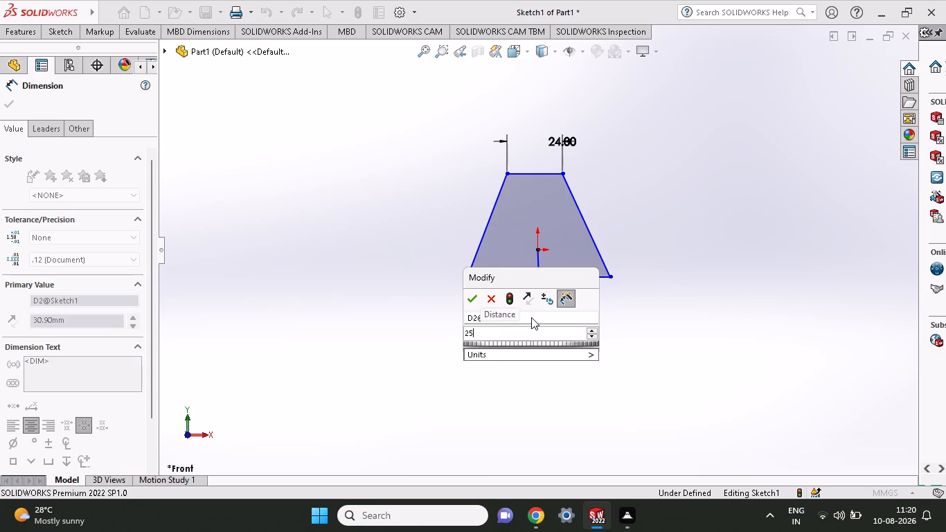
{"action": "key", "text": "Return"}
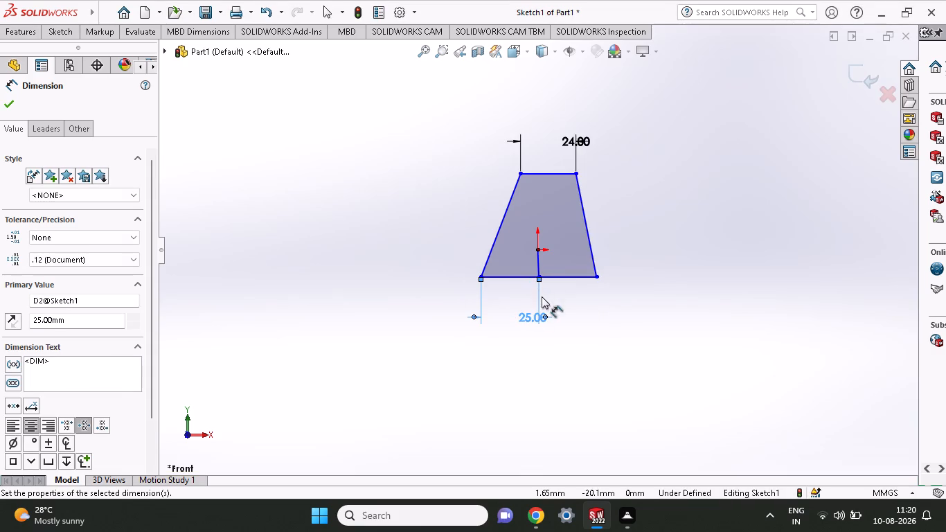
Reattach the base dimension's midpoint end to the right corner so that it spans the full base at 50 mm.
{"action": "left_click", "coordinate": [539, 280]}
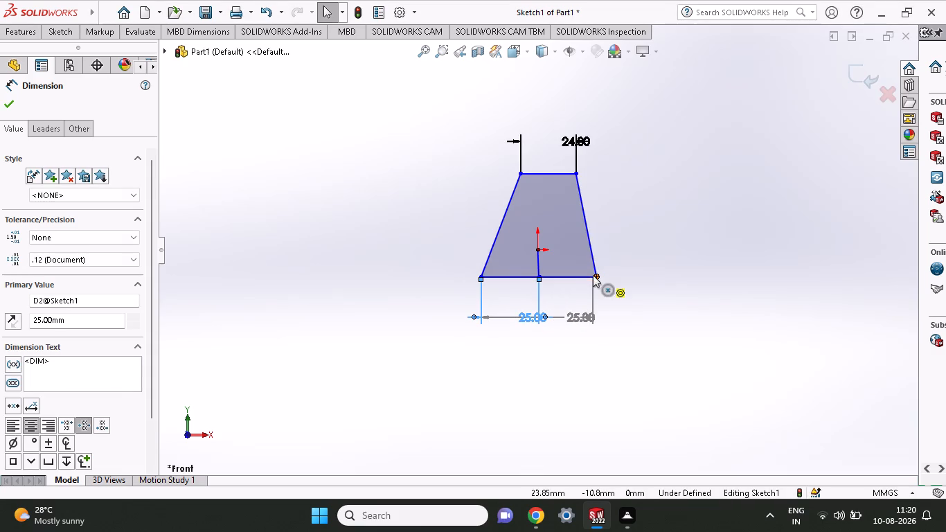
{"action": "left_click", "coordinate": [595, 274]}
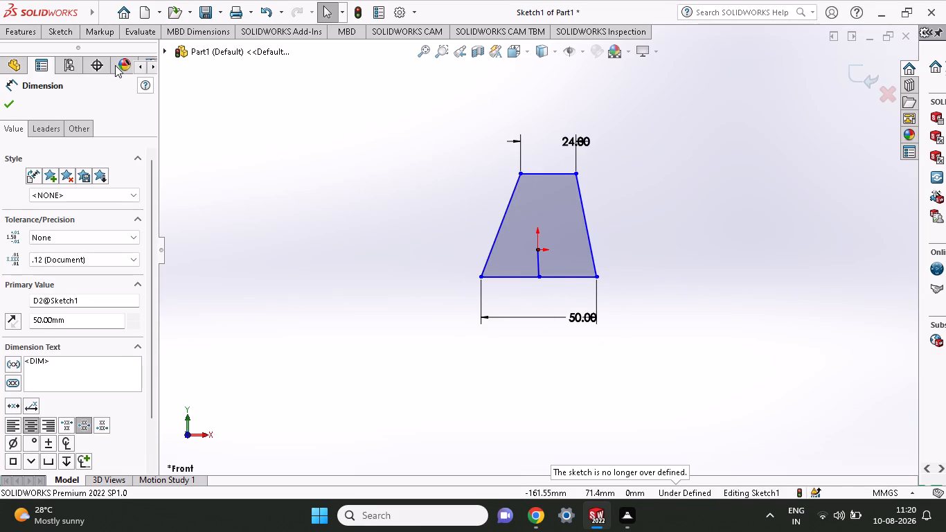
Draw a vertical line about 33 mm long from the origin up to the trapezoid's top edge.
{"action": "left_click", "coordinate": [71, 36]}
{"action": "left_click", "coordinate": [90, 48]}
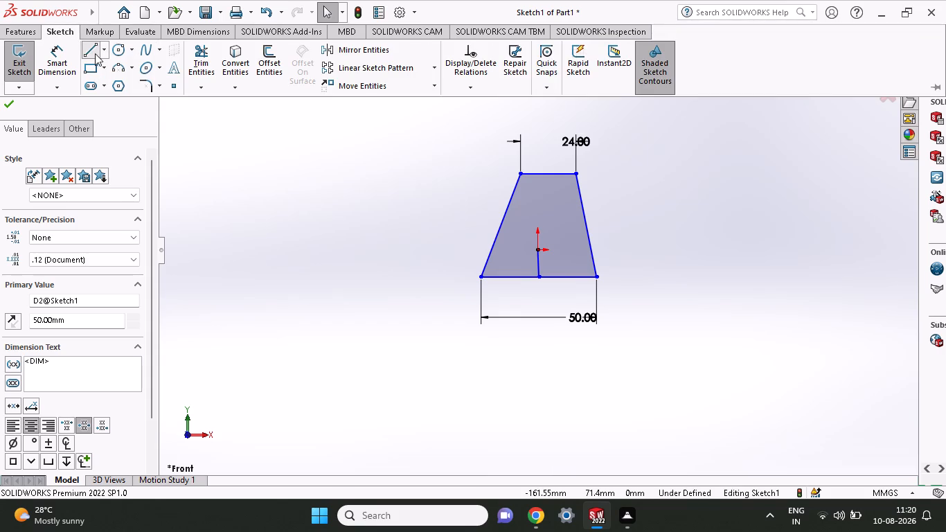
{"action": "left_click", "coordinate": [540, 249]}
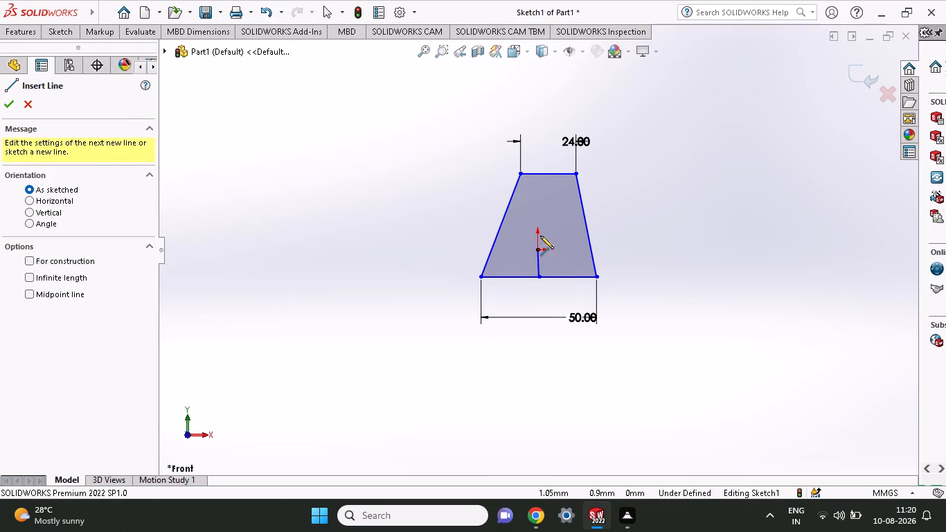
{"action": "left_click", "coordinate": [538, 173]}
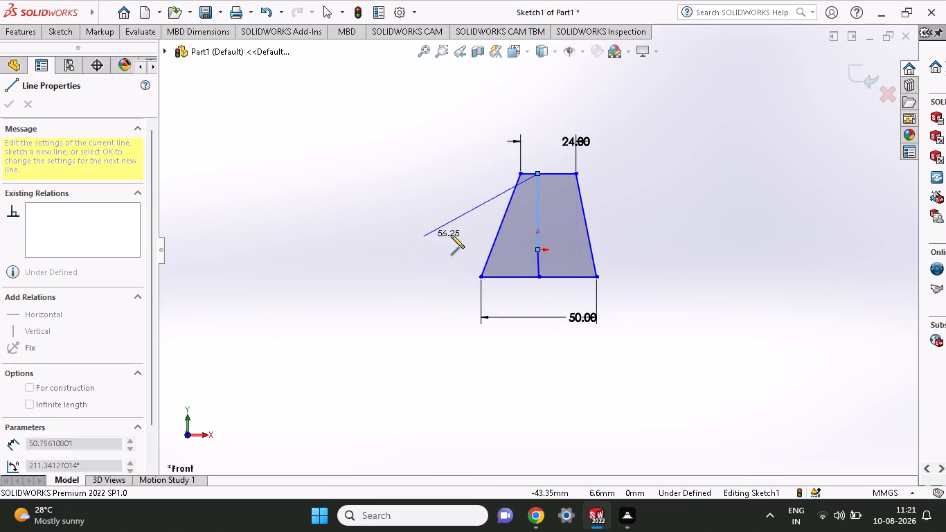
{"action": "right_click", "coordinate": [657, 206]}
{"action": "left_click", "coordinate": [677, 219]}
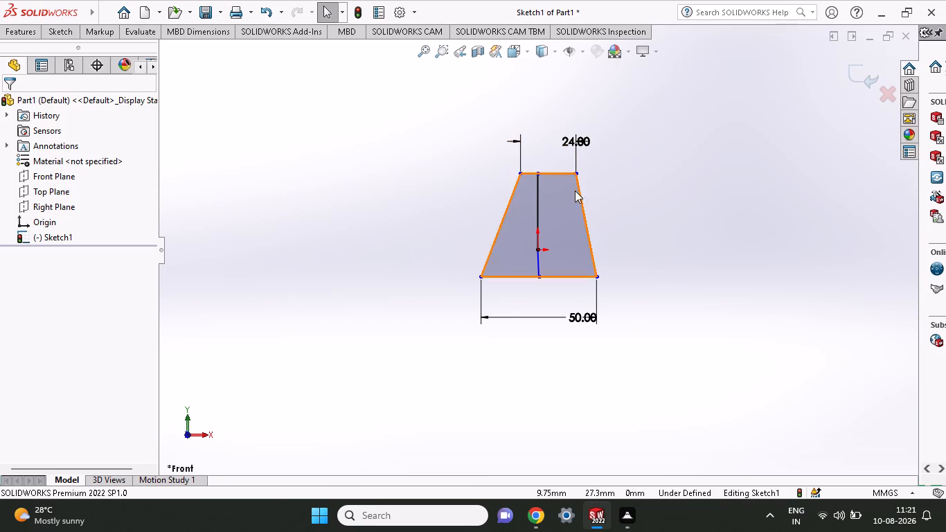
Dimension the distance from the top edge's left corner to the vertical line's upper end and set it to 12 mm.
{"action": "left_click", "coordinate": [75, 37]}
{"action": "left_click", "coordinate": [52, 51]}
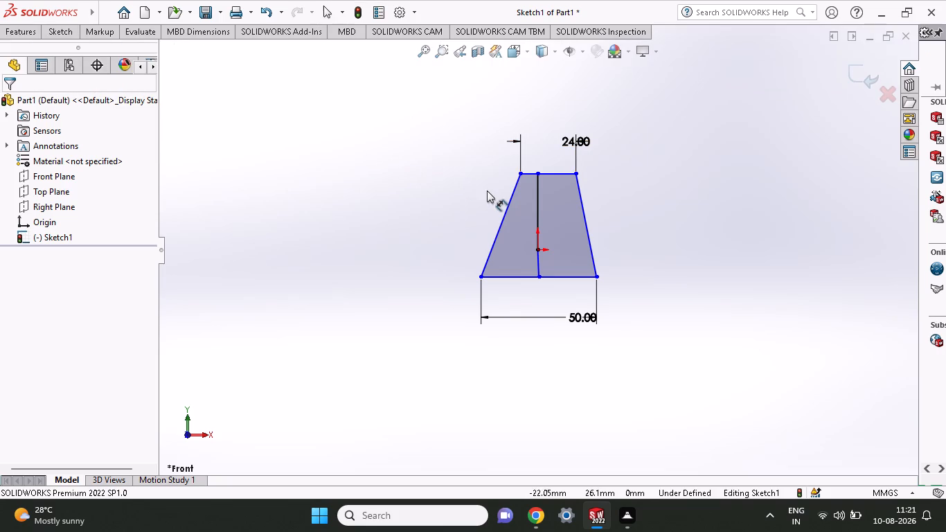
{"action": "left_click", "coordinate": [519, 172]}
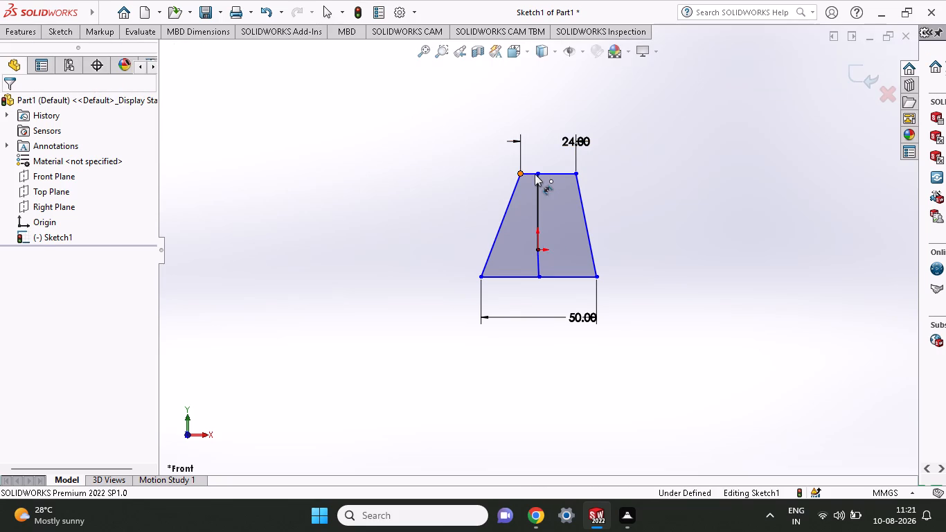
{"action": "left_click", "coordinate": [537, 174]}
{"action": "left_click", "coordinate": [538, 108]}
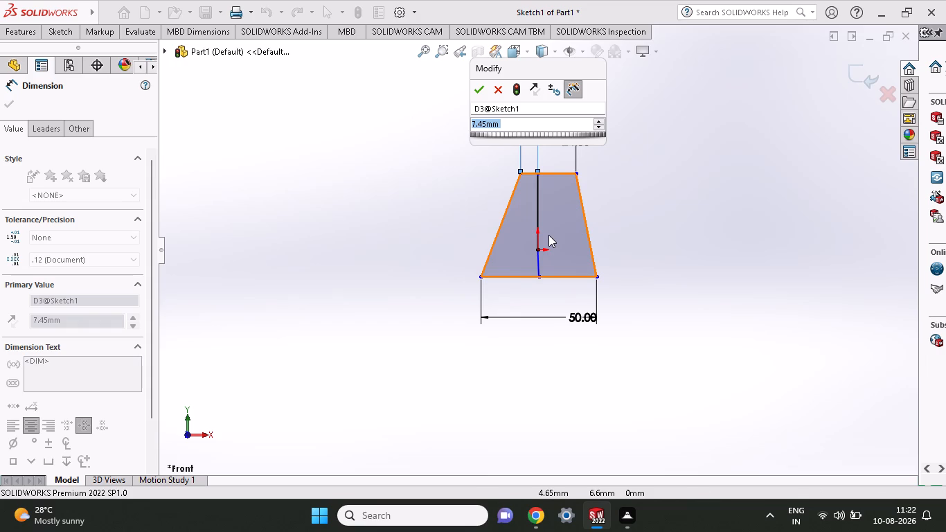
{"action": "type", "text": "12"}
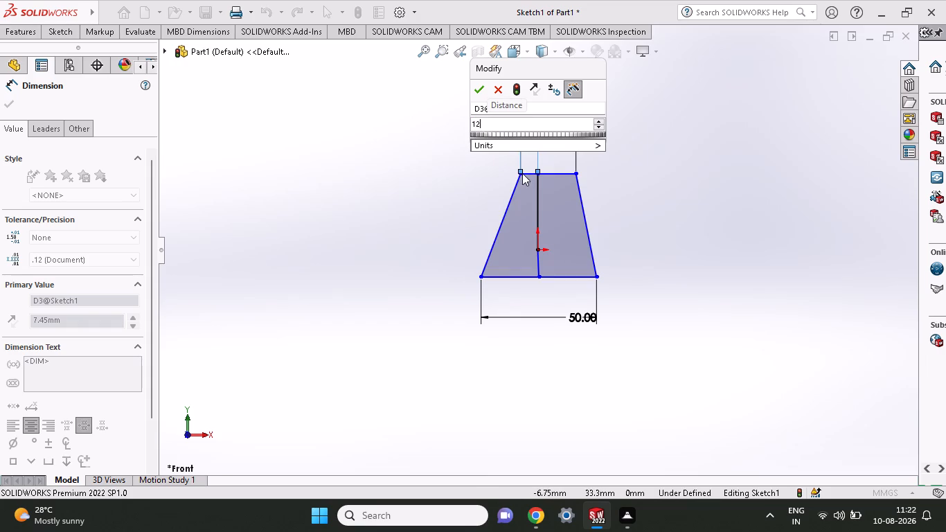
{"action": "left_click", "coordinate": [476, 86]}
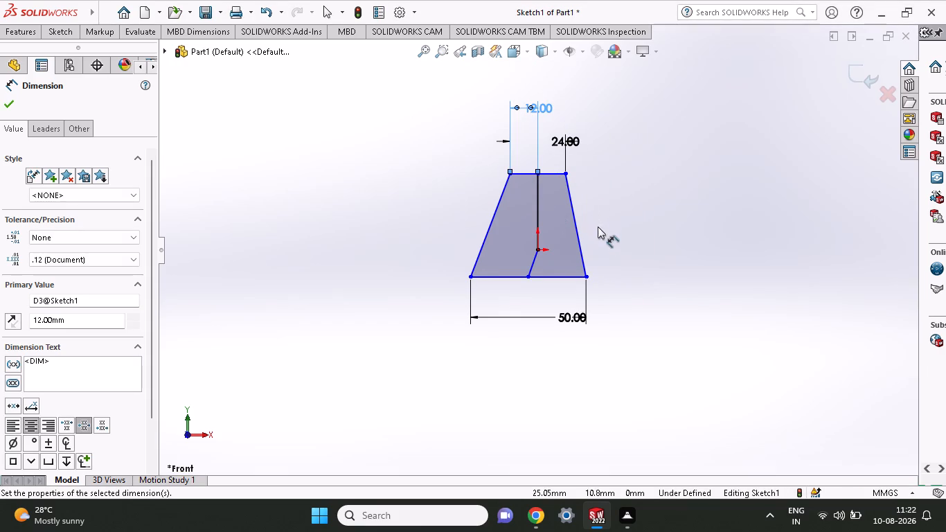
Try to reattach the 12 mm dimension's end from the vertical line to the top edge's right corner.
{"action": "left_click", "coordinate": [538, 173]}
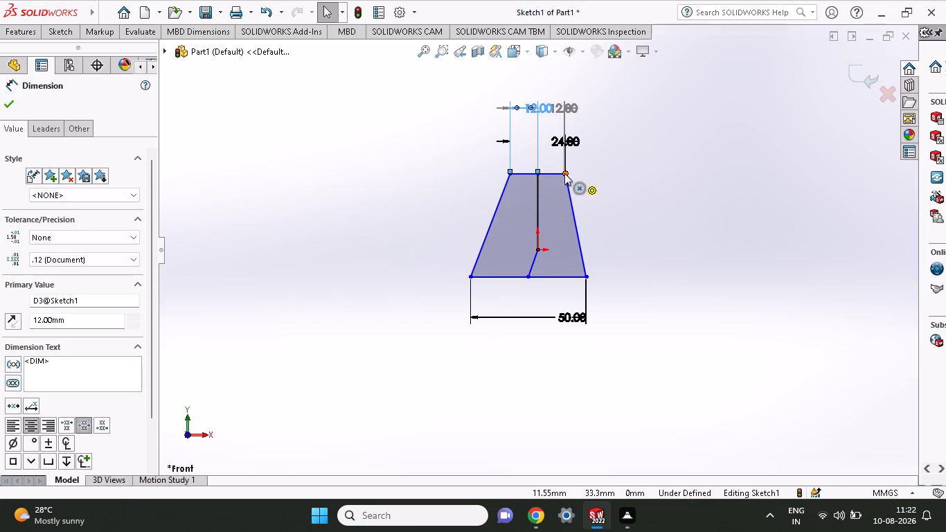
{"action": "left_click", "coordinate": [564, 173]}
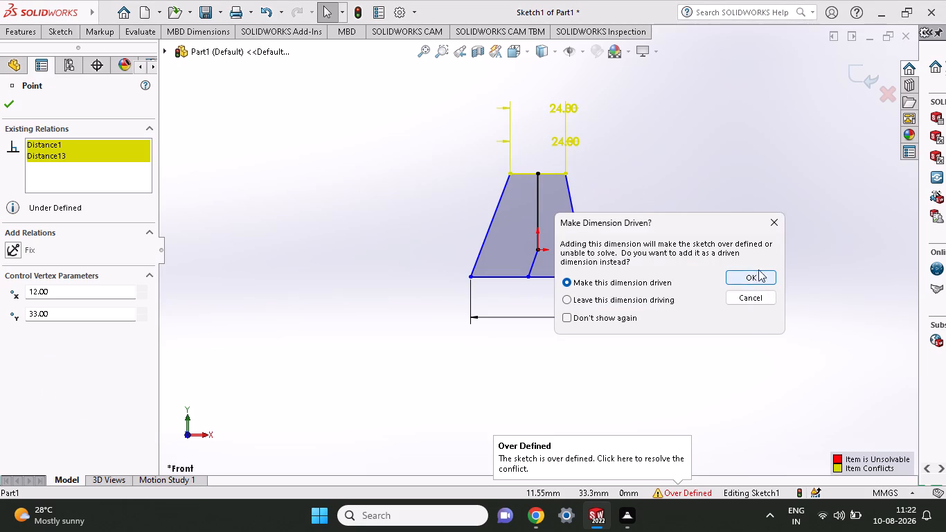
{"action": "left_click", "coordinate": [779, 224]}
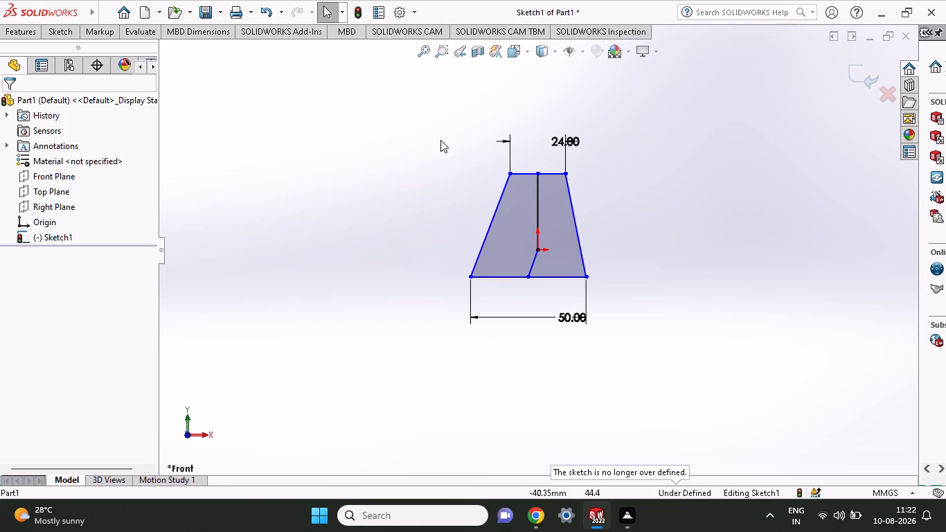
Delete the whole trapezoid, the inner lines and their dimensions from the sketch.
{"action": "left_click_drag", "start_coordinate": [447, 135], "coordinate": [630, 363]}
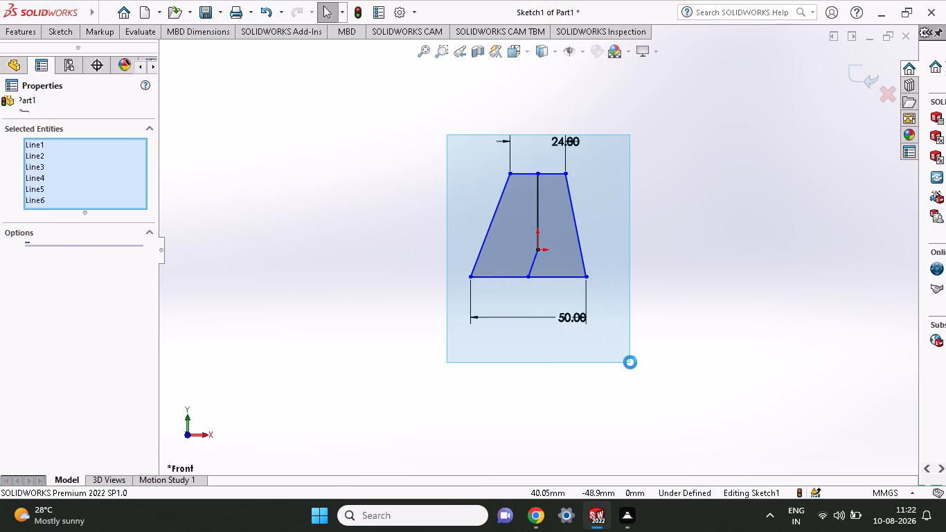
{"action": "key", "text": "Delete"}
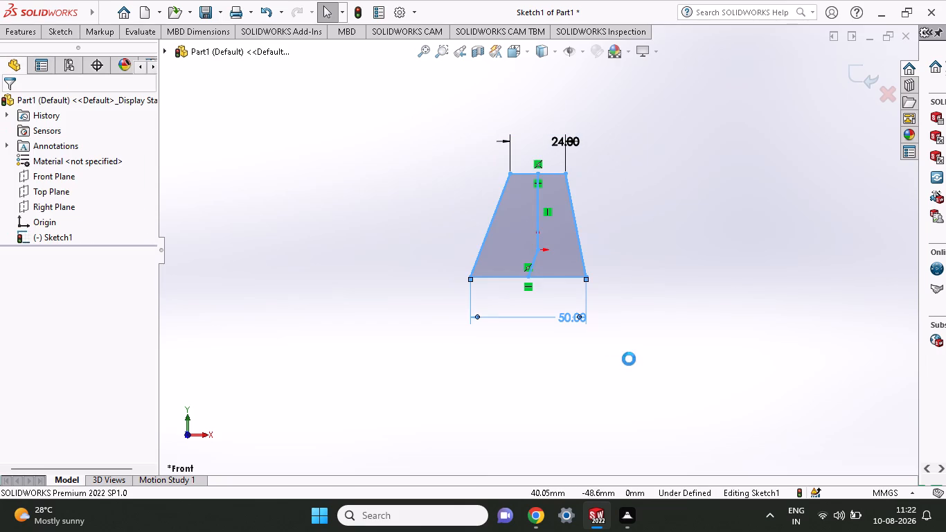
{"action": "left_click", "coordinate": [609, 287]}
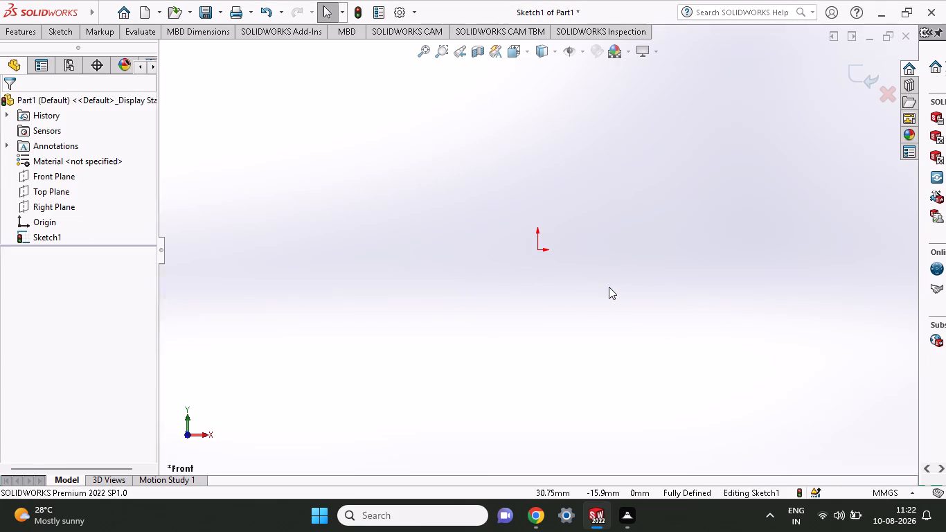
{"action": "scroll", "coordinate": [607, 300], "scroll_direction": "up", "scroll_amount": 1}
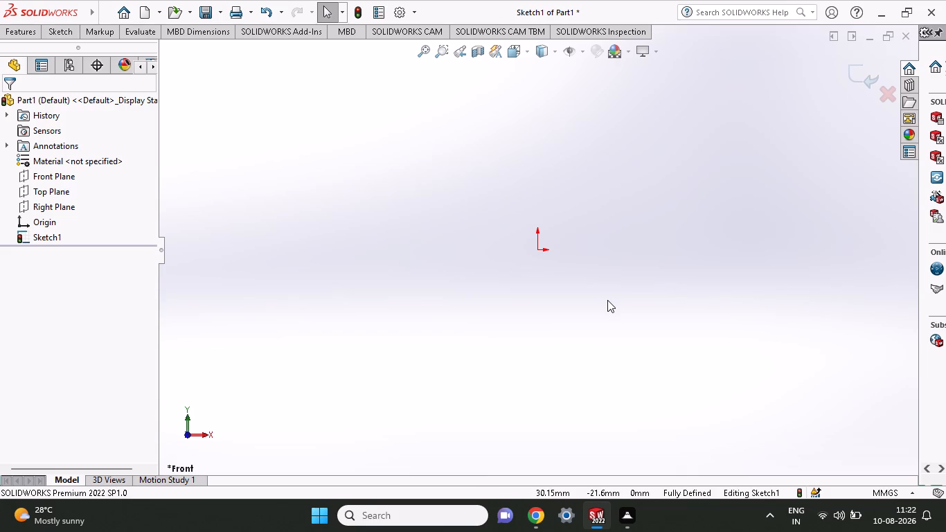
{"action": "scroll", "coordinate": [607, 301], "scroll_direction": "up", "scroll_amount": 1}
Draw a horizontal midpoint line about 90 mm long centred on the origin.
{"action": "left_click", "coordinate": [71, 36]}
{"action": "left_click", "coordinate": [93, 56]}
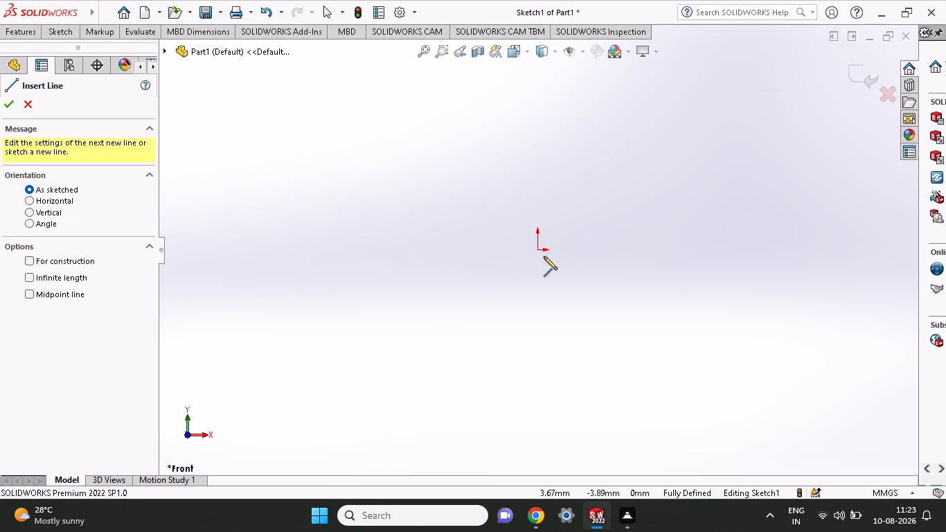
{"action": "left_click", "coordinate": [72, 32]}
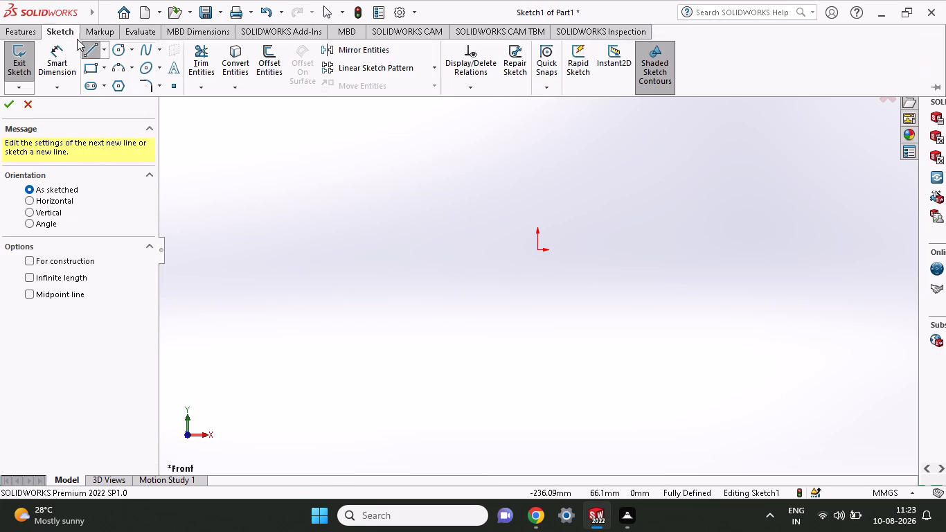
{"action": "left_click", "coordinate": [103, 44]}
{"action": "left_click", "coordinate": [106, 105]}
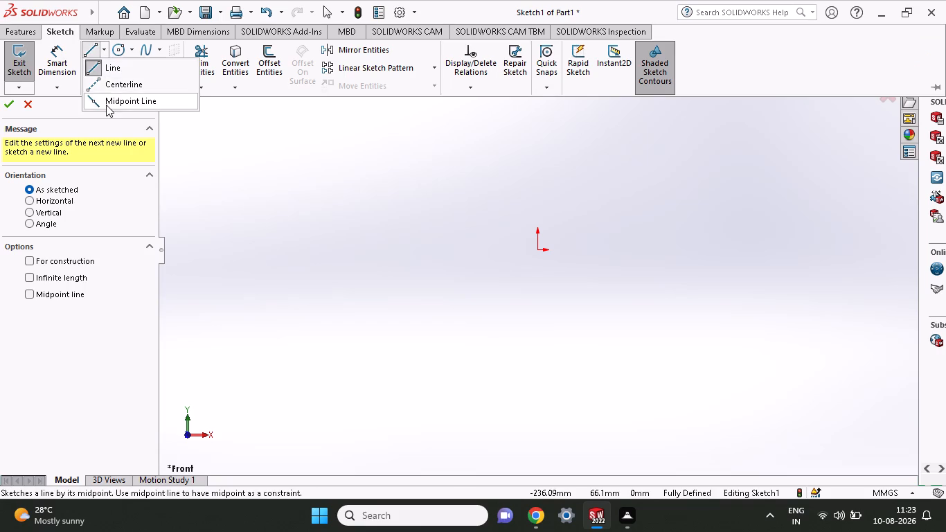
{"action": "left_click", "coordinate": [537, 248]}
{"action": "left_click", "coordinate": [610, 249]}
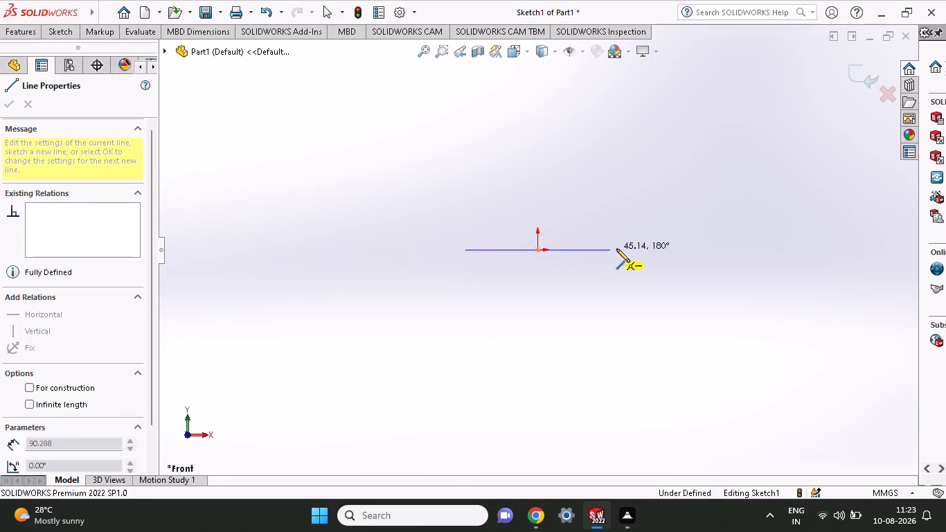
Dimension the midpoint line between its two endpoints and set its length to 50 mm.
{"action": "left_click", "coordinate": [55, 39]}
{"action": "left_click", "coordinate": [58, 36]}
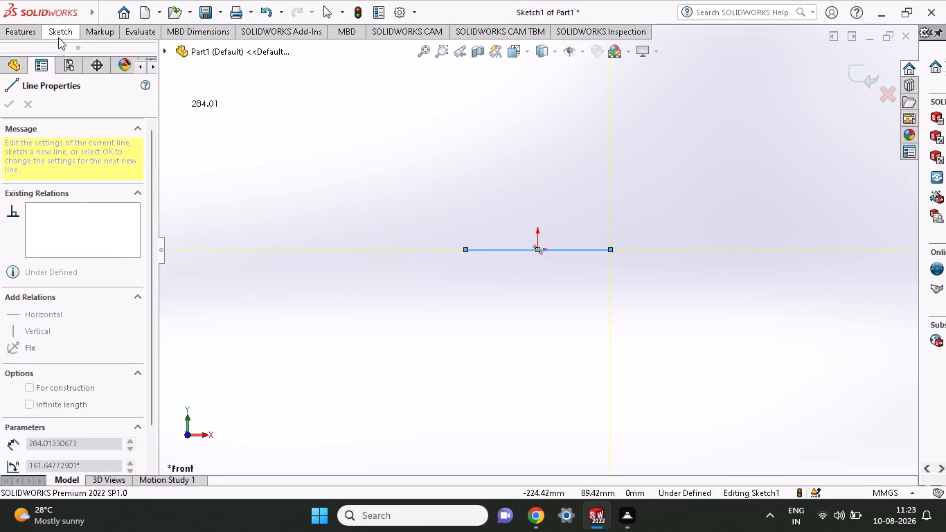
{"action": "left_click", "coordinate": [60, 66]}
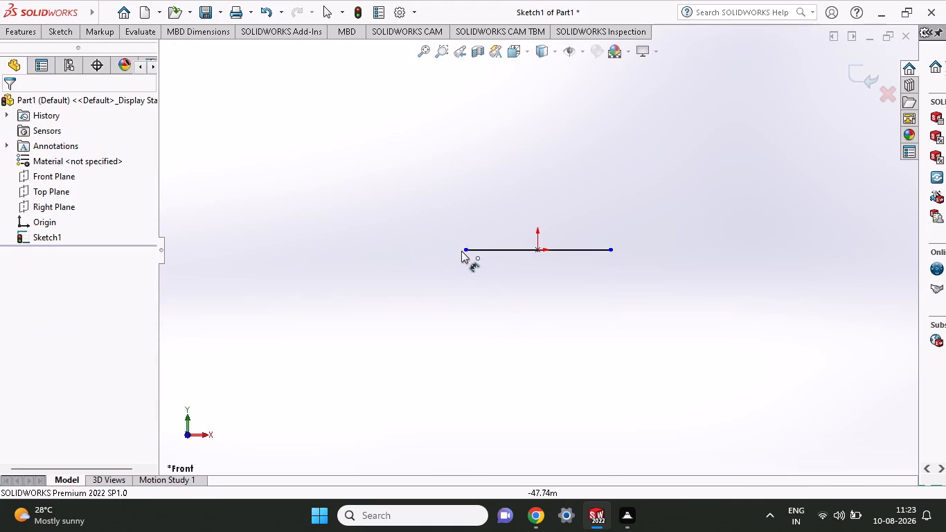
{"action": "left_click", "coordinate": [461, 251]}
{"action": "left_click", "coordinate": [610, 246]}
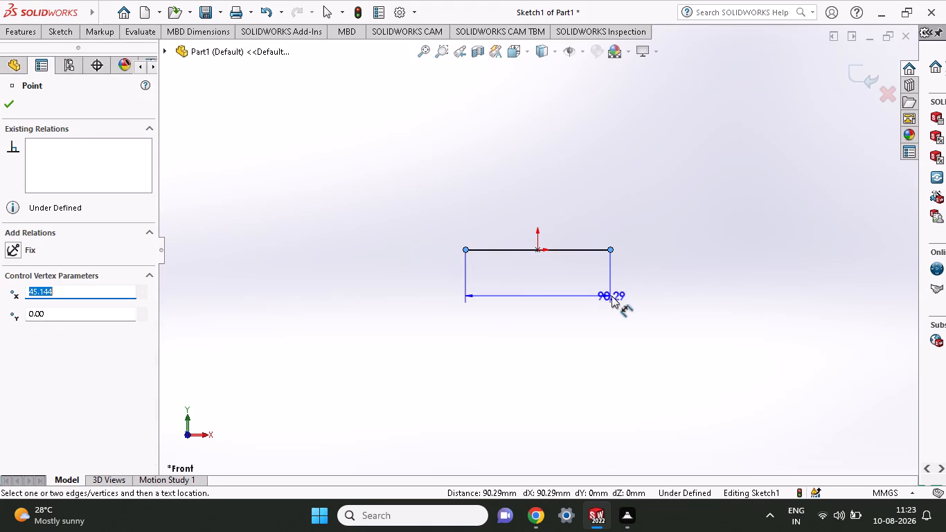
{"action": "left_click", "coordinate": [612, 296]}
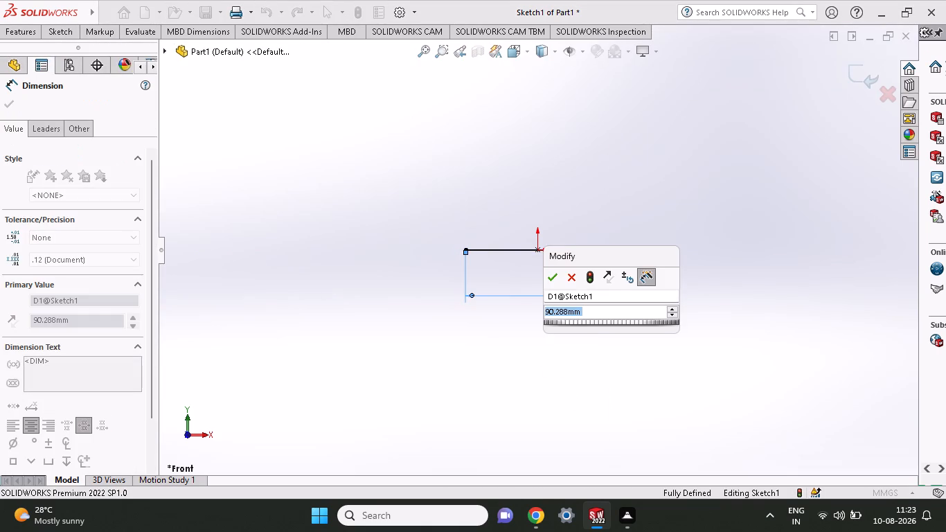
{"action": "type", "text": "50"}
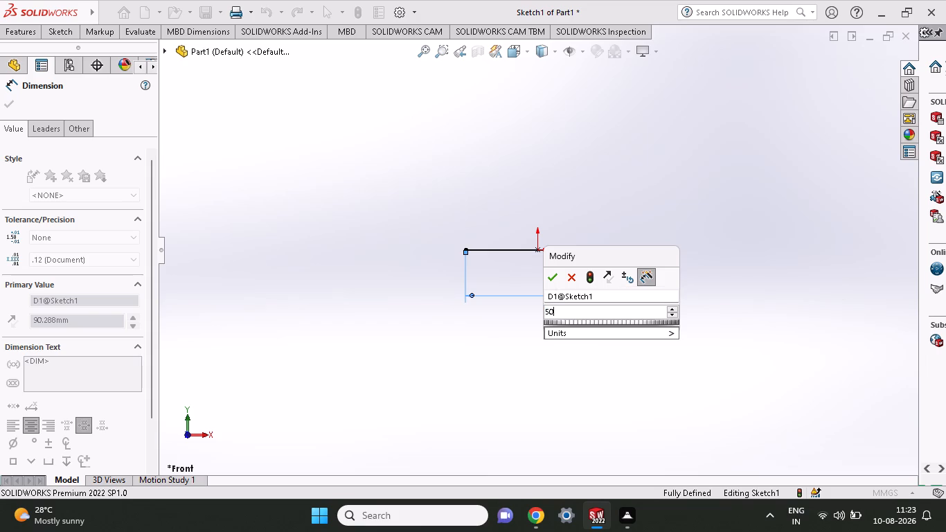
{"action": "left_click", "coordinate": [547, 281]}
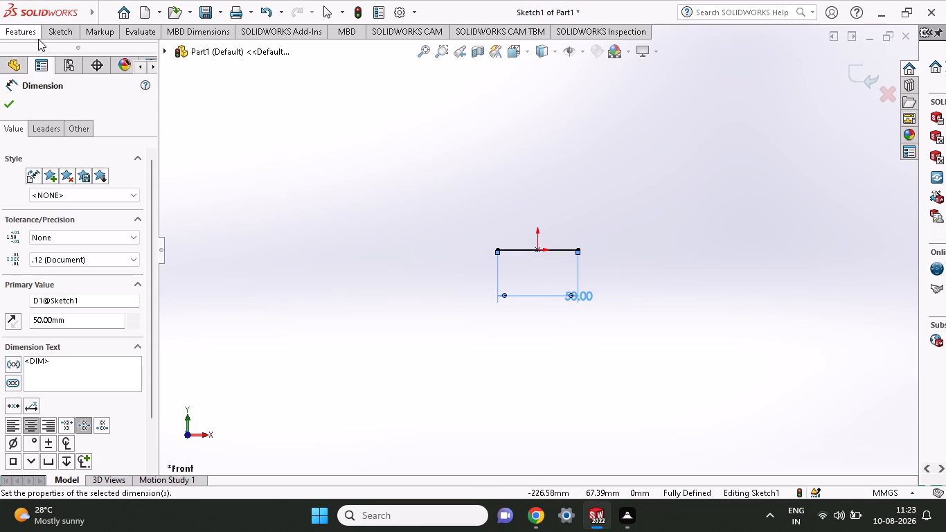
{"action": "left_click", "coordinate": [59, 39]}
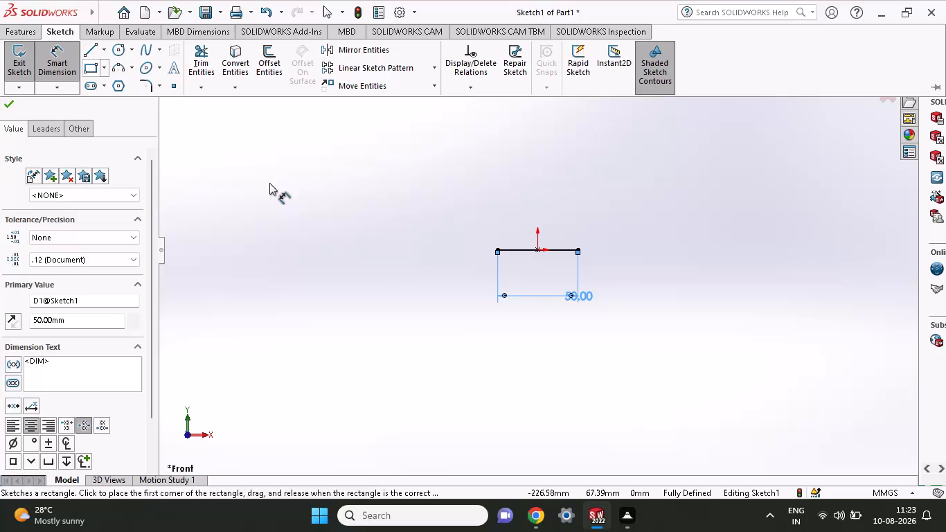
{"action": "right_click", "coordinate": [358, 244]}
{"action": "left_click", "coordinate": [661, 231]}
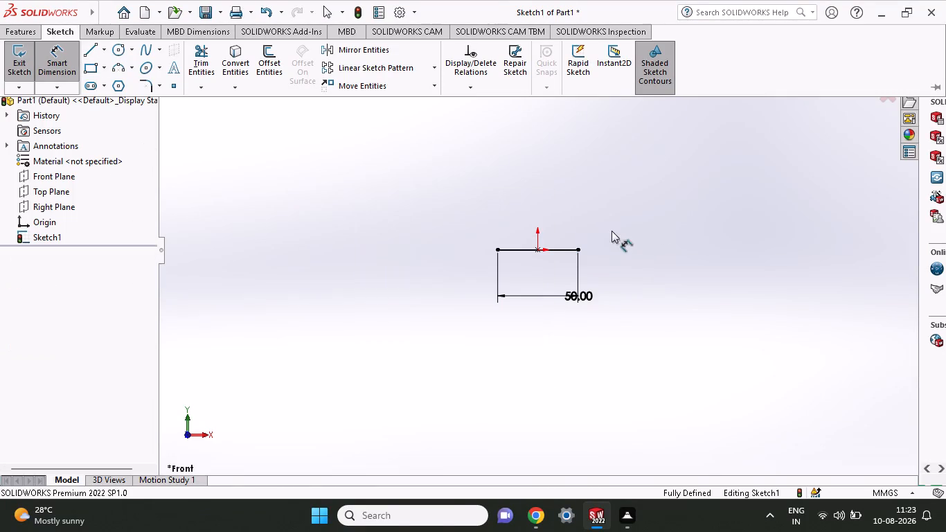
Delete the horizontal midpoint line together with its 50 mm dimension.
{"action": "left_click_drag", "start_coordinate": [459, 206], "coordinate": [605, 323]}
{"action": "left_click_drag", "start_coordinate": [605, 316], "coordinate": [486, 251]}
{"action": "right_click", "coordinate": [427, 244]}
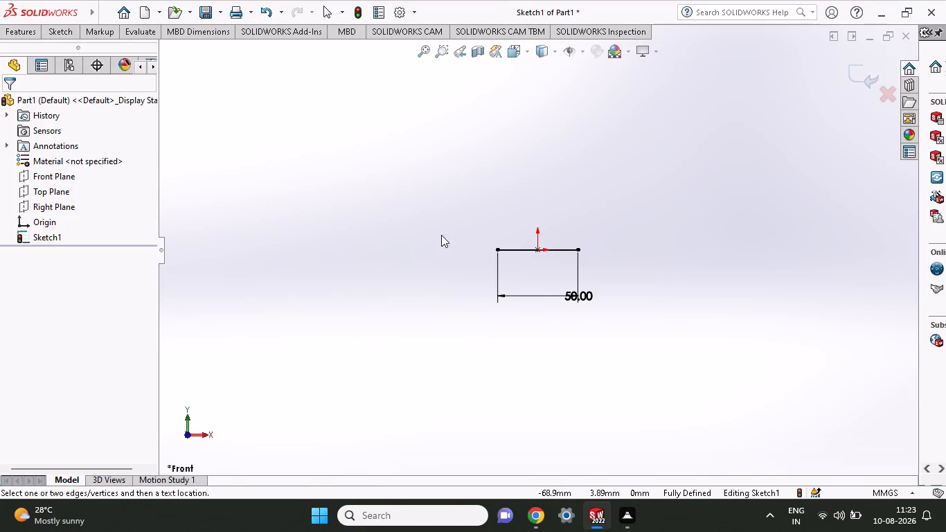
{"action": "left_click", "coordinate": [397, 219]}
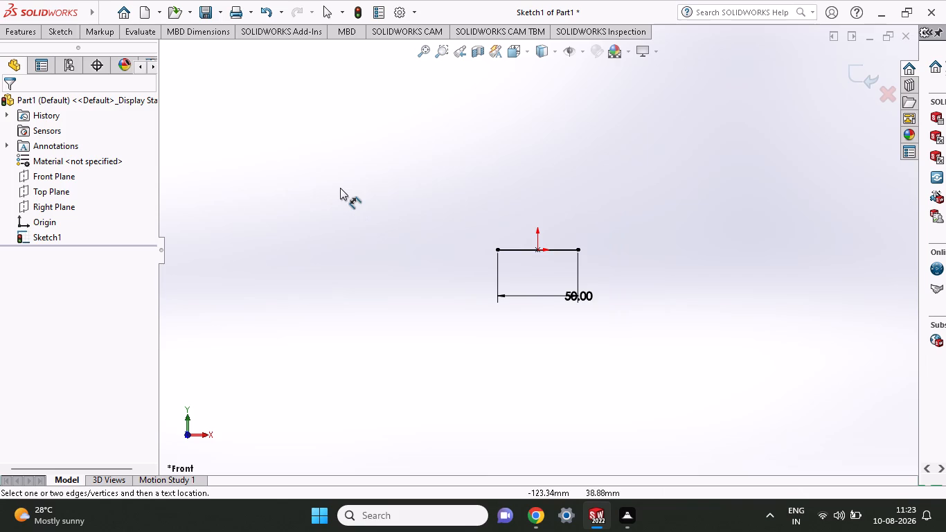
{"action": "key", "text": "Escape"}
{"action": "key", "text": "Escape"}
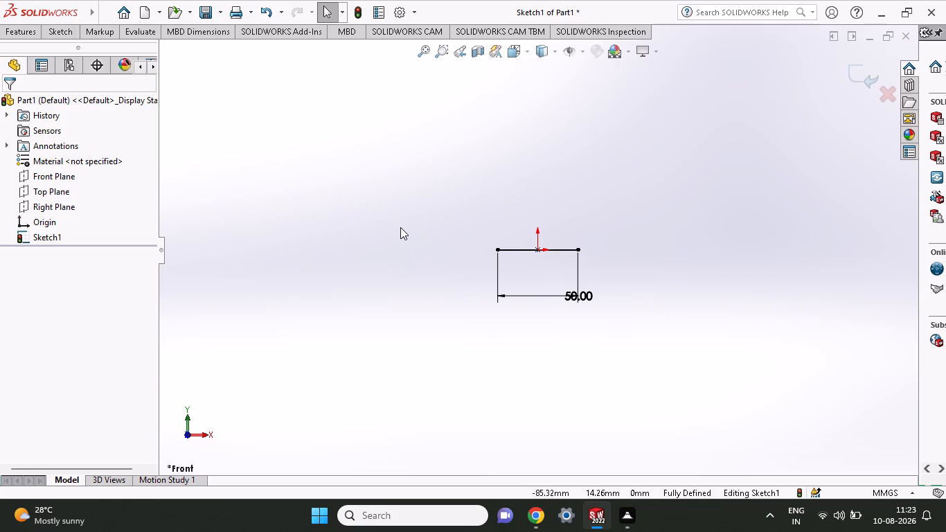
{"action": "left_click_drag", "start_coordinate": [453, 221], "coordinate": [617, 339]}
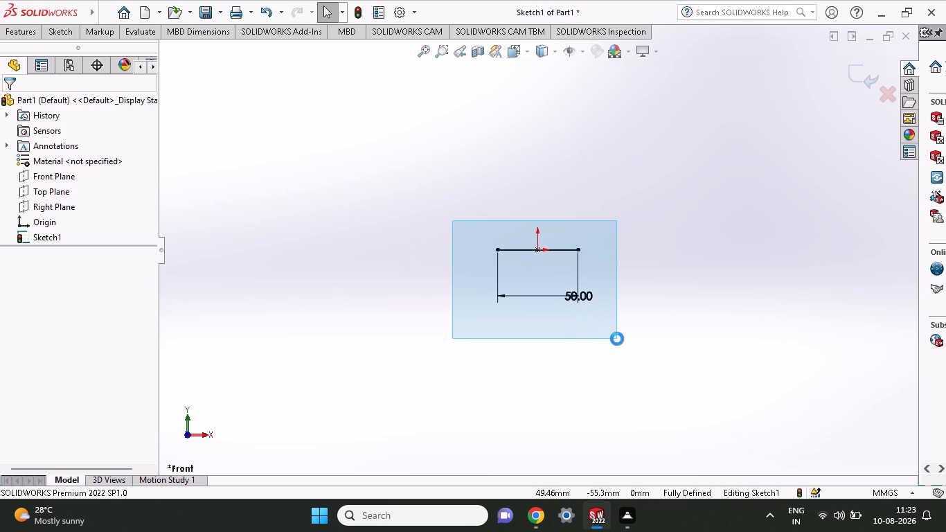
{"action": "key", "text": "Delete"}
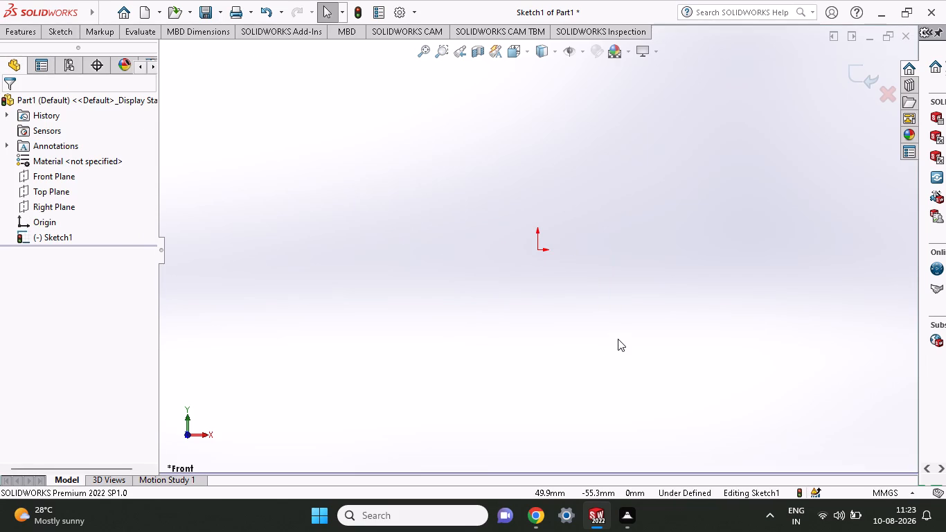
Draw a center rectangle about 106 mm wide and 97 mm high centred on the origin.
{"action": "left_click", "coordinate": [64, 37]}
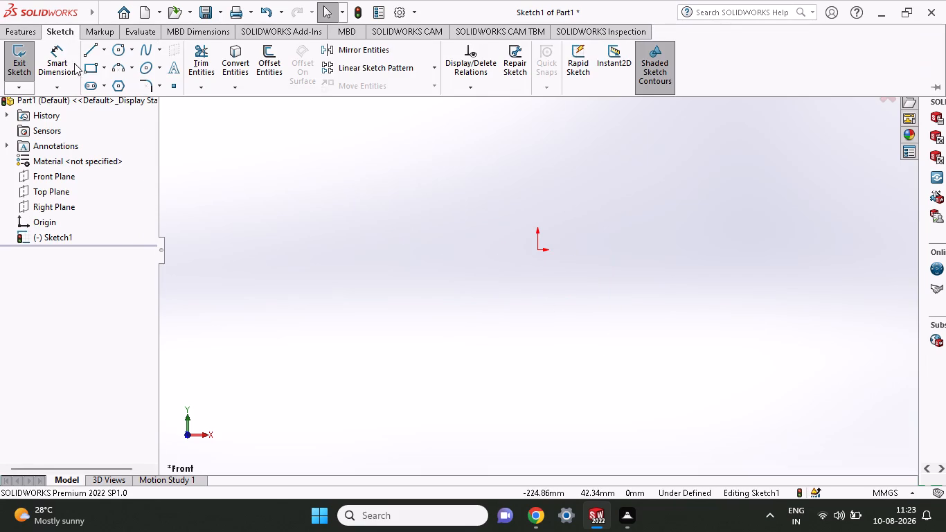
{"action": "left_click", "coordinate": [103, 69]}
{"action": "left_click", "coordinate": [111, 99]}
{"action": "left_click", "coordinate": [538, 251]}
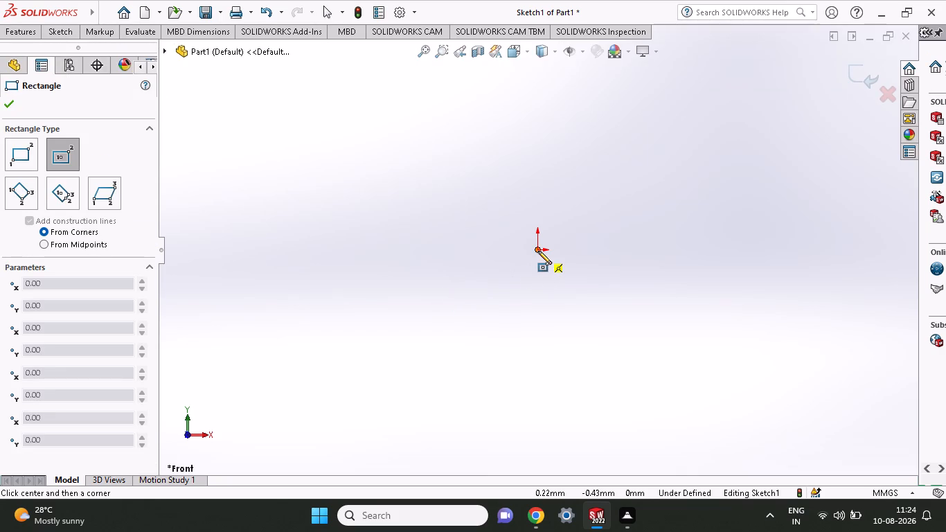
{"action": "left_click", "coordinate": [623, 328]}
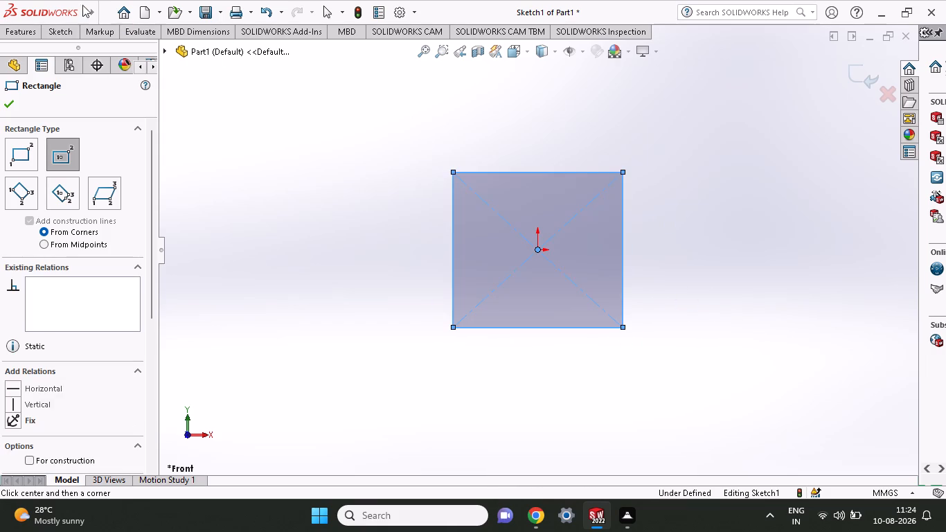
Dimension the rectangle's width between its two bottom corners and set it to 50 mm.
{"action": "left_click", "coordinate": [67, 30]}
{"action": "left_click", "coordinate": [69, 59]}
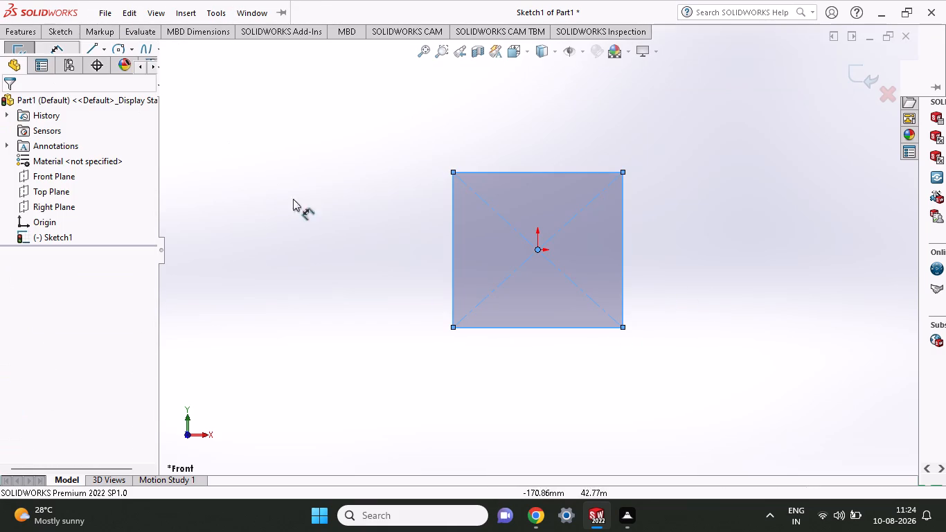
{"action": "left_click", "coordinate": [453, 326]}
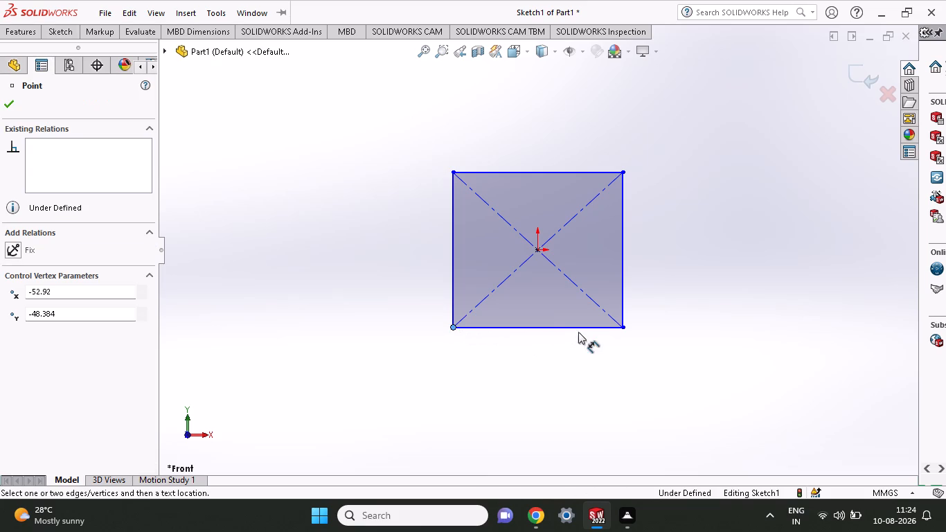
{"action": "left_click", "coordinate": [625, 330]}
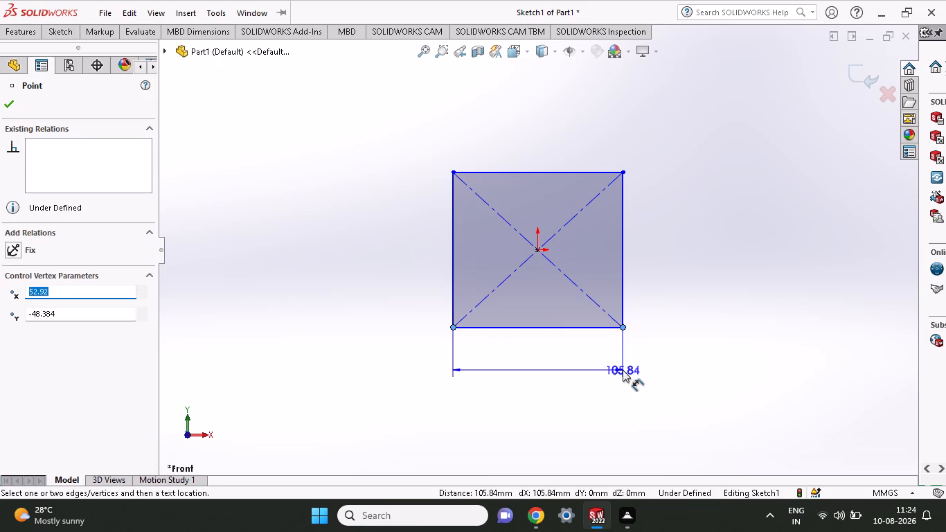
{"action": "left_click", "coordinate": [623, 370]}
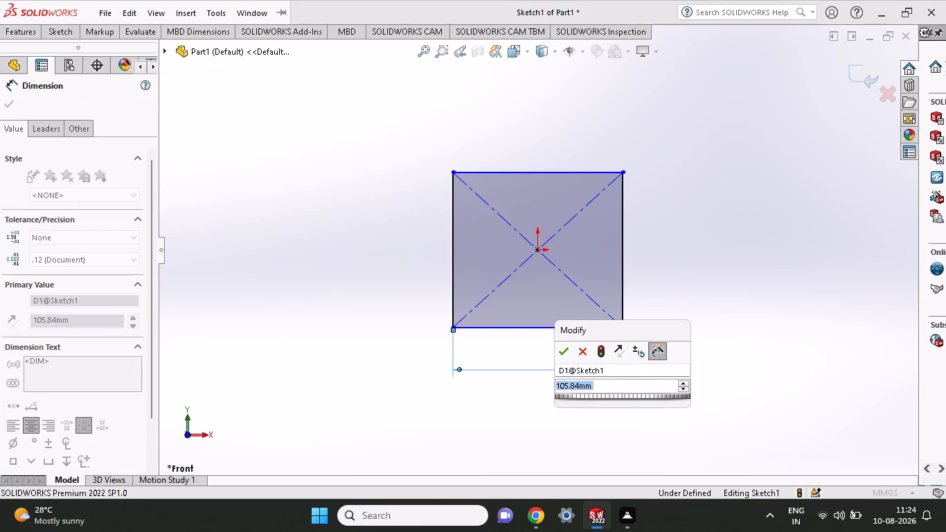
{"action": "type", "text": "50"}
{"action": "key", "text": "Return"}
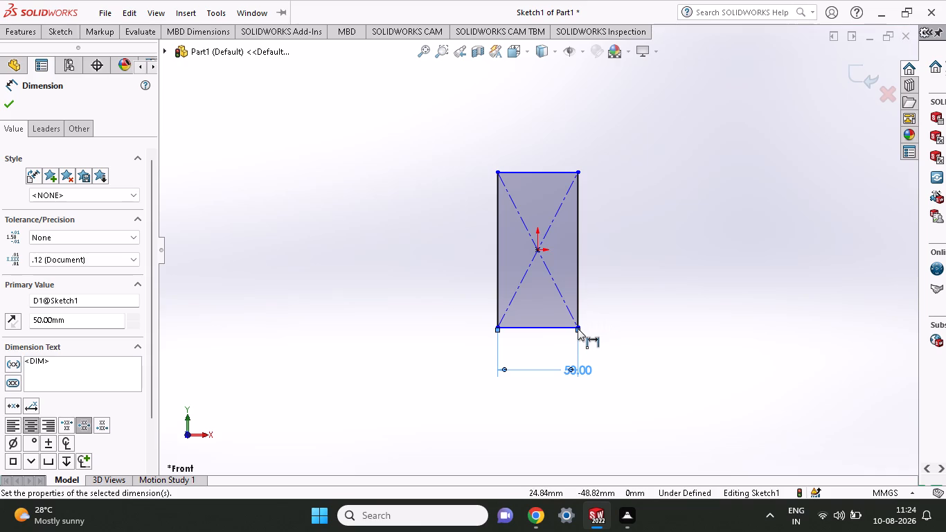
Dimension the rectangle's height between its lower and upper corners on one side and set it to 50 mm.
{"action": "left_click", "coordinate": [578, 326]}
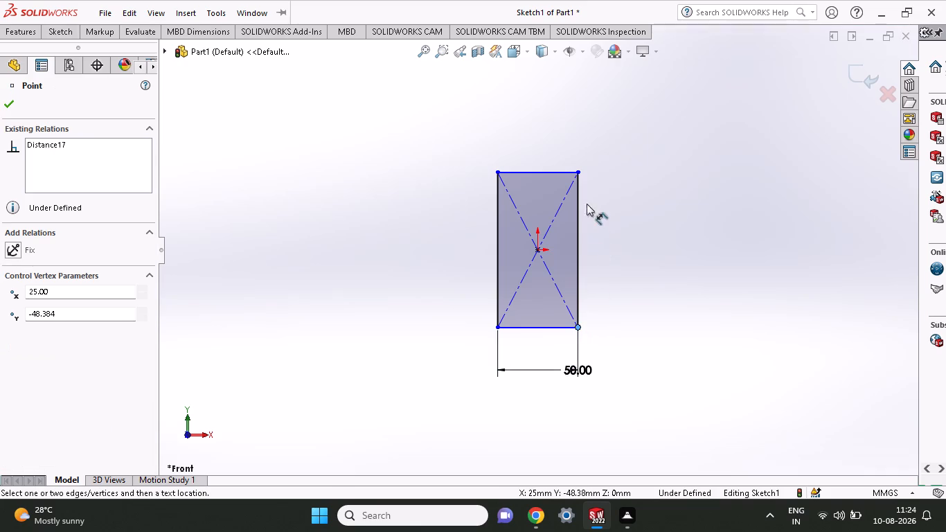
{"action": "left_click", "coordinate": [579, 173]}
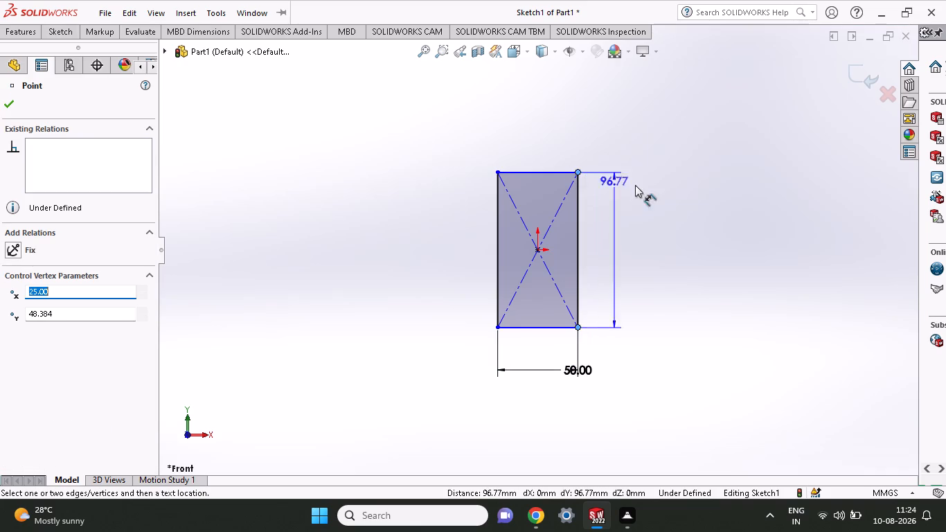
{"action": "left_click", "coordinate": [645, 186]}
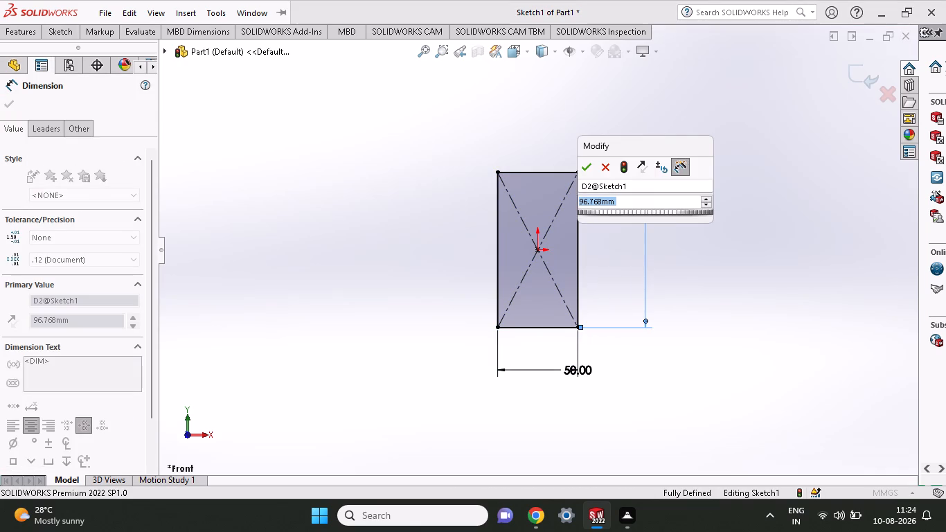
{"action": "type", "text": "50"}
{"action": "key", "text": "Return"}
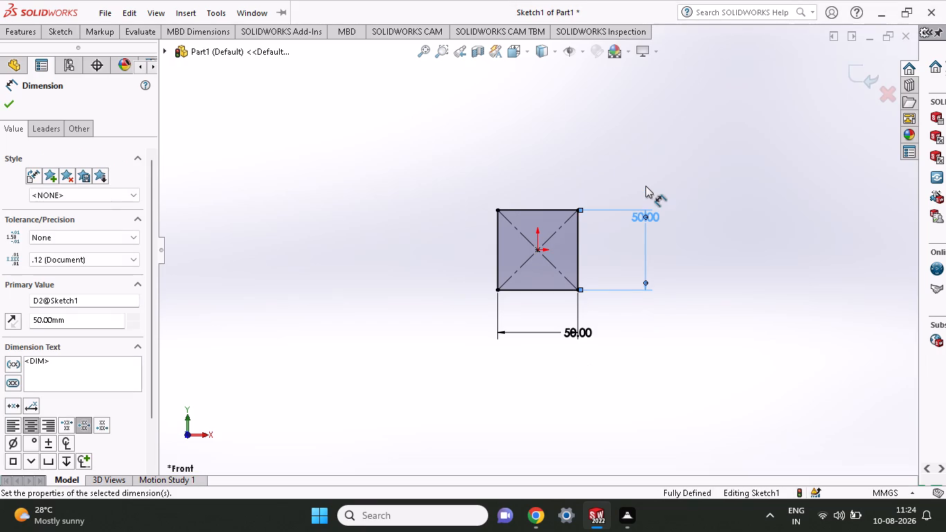
Draw a horizontal midpoint line about 17 mm long on the square's top edge, centred on that edge's midpoint.
{"action": "scroll", "coordinate": [551, 272], "scroll_direction": "down", "scroll_amount": 5}
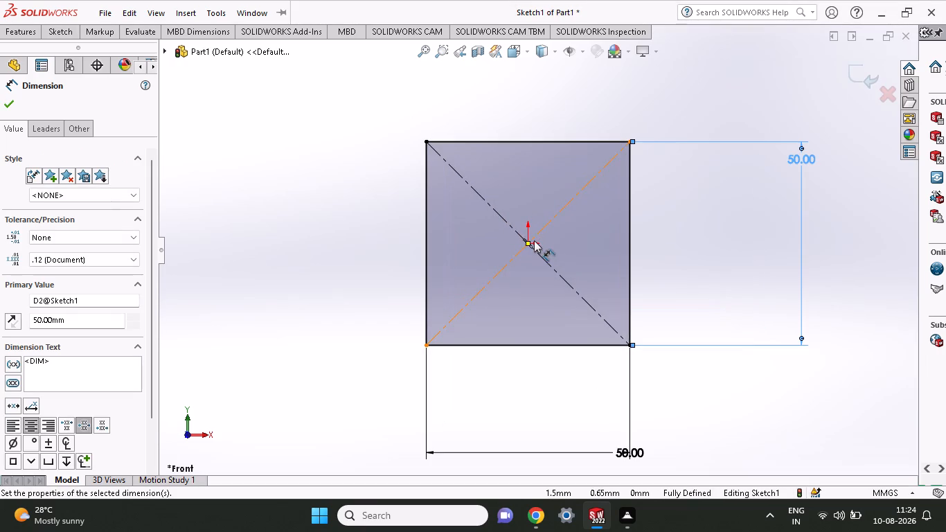
{"action": "scroll", "coordinate": [534, 247], "scroll_direction": "down", "scroll_amount": 1}
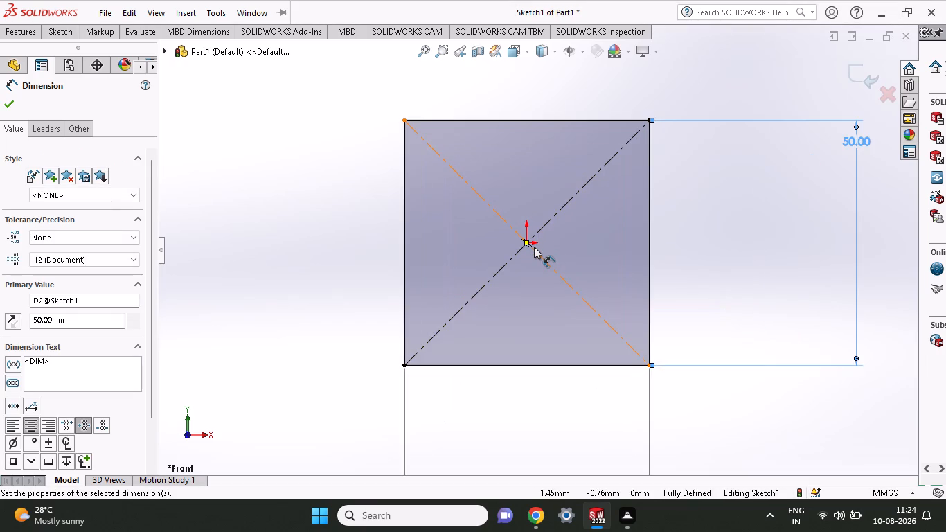
{"action": "scroll", "coordinate": [534, 247], "scroll_direction": "up", "scroll_amount": 1}
{"action": "scroll", "coordinate": [534, 247], "scroll_direction": "down", "scroll_amount": 1}
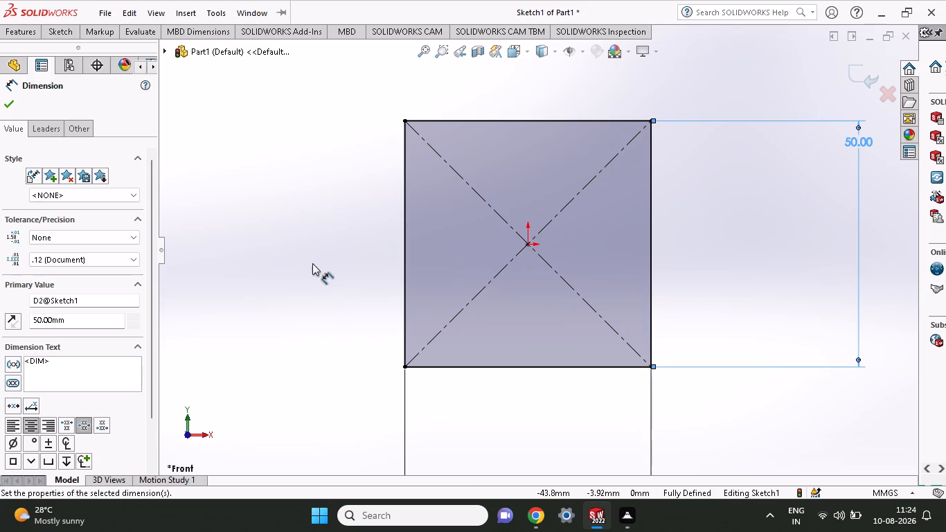
{"action": "left_click", "coordinate": [60, 35]}
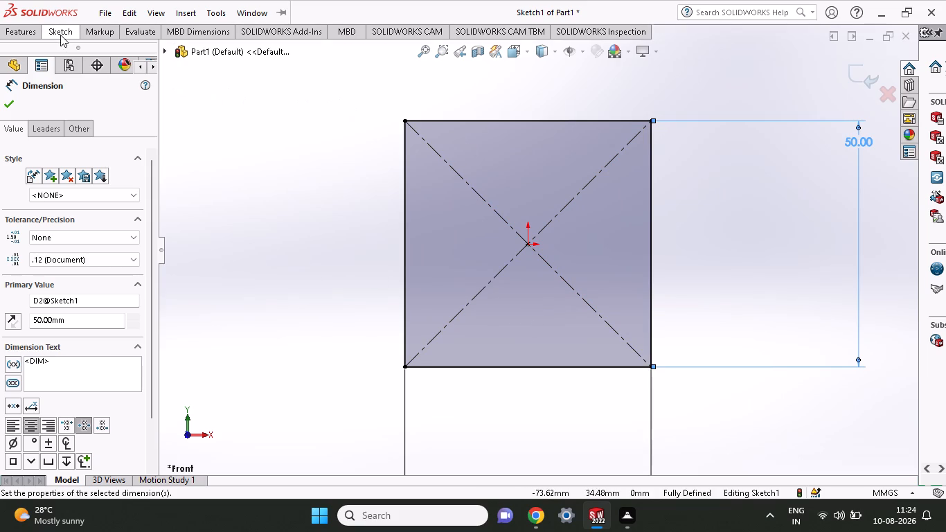
{"action": "left_click", "coordinate": [105, 47]}
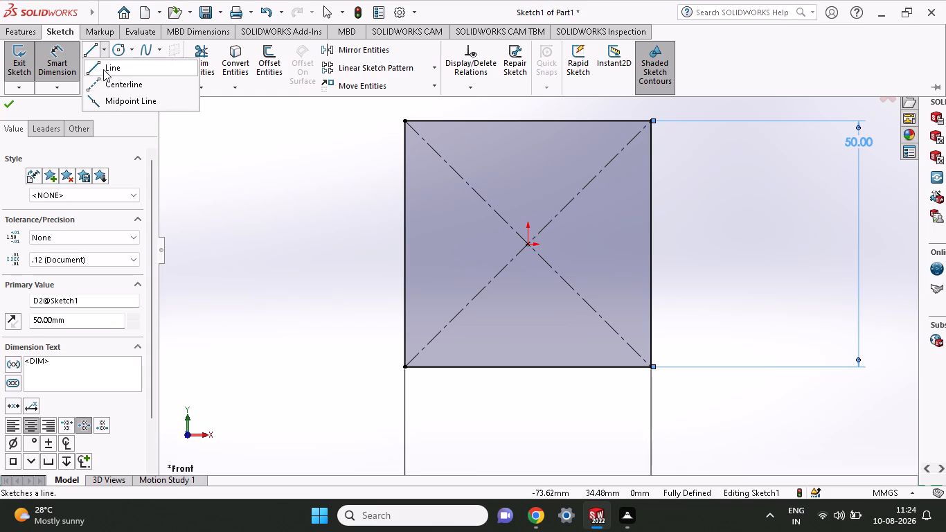
{"action": "left_click", "coordinate": [102, 104]}
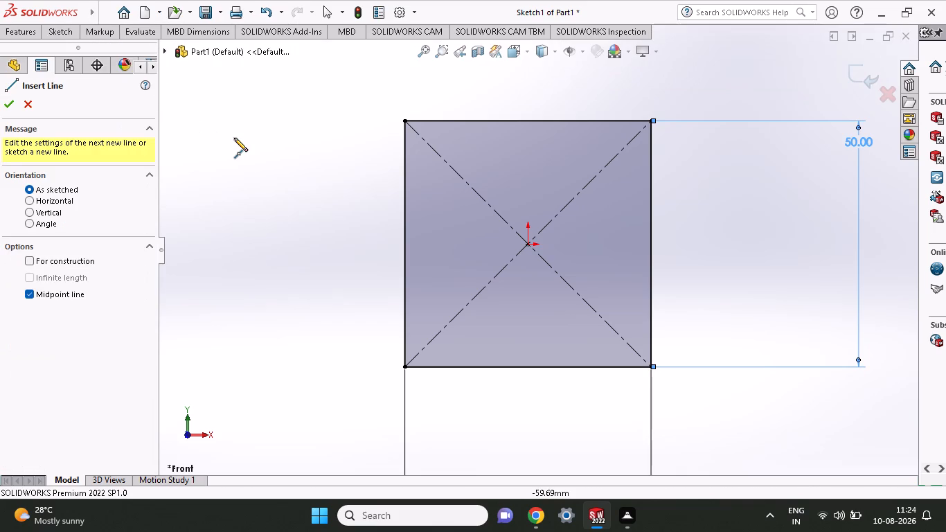
{"action": "left_click", "coordinate": [529, 121]}
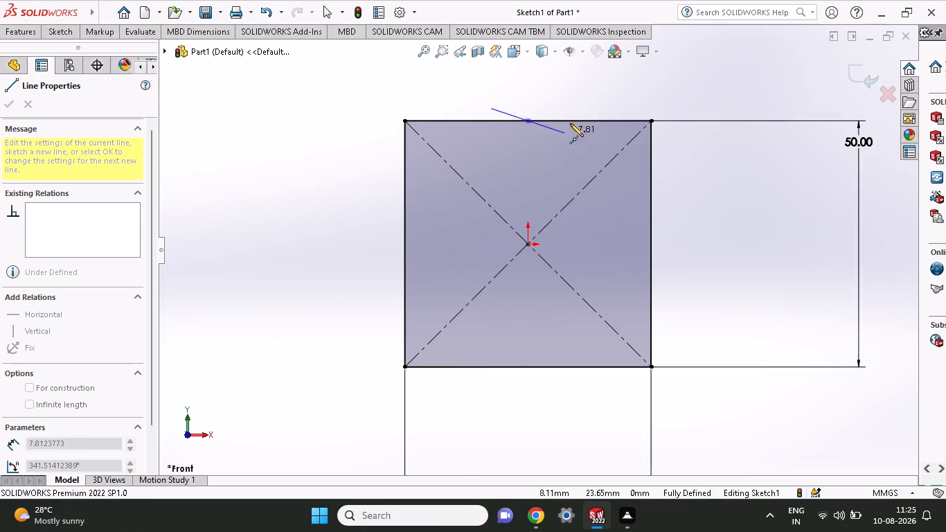
{"action": "left_click", "coordinate": [570, 119]}
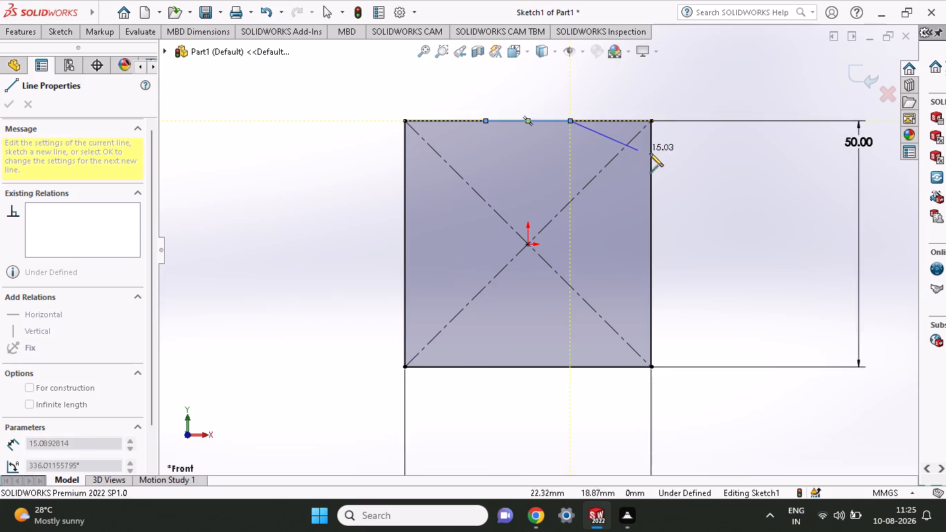
Dimension the midpoint line on the top edge between its endpoints and set its length to 24 mm.
{"action": "left_click", "coordinate": [66, 28]}
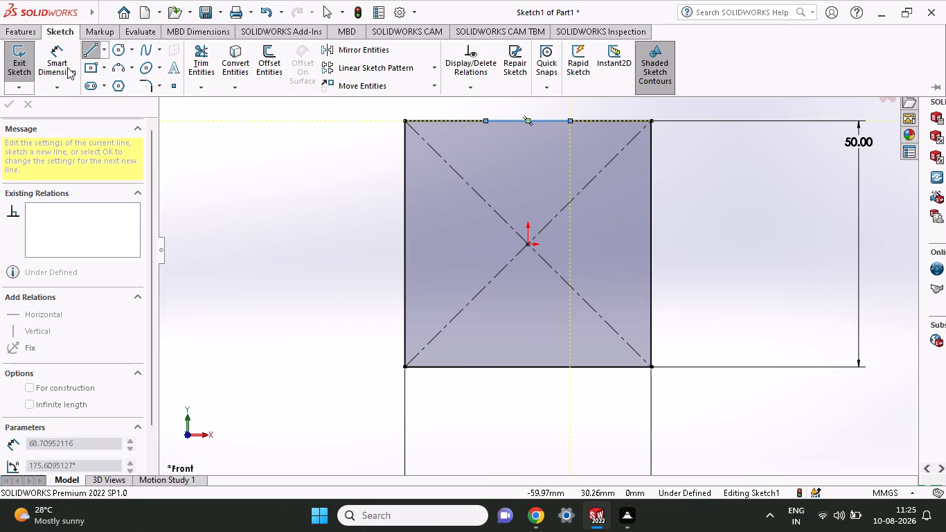
{"action": "left_click", "coordinate": [64, 58]}
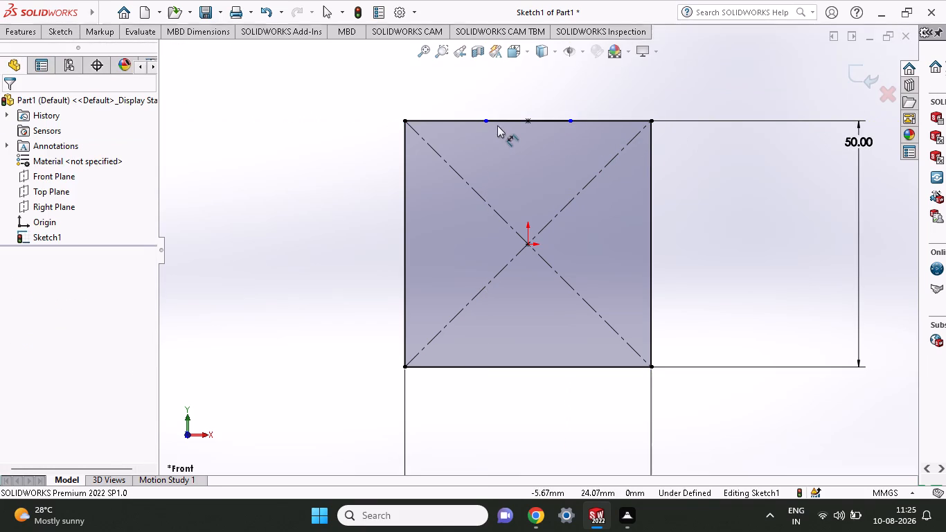
{"action": "left_click", "coordinate": [484, 120]}
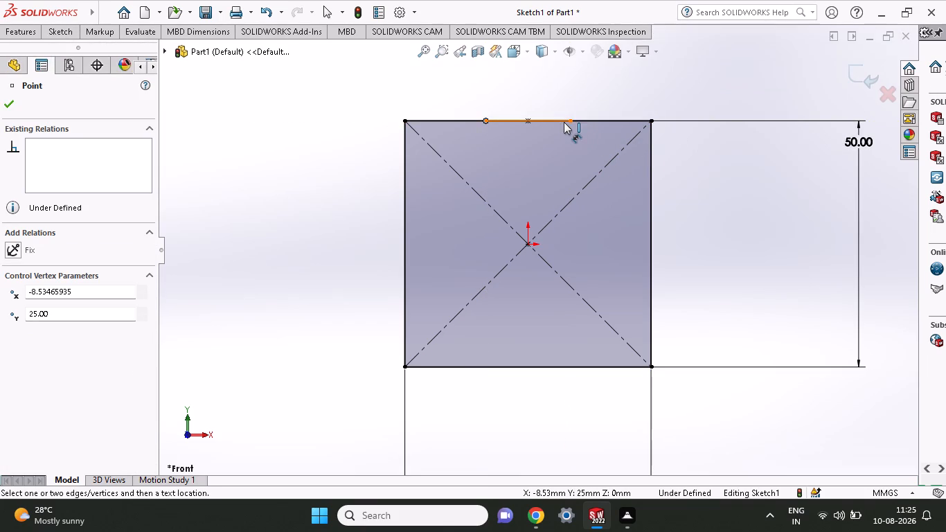
{"action": "left_click", "coordinate": [572, 122]}
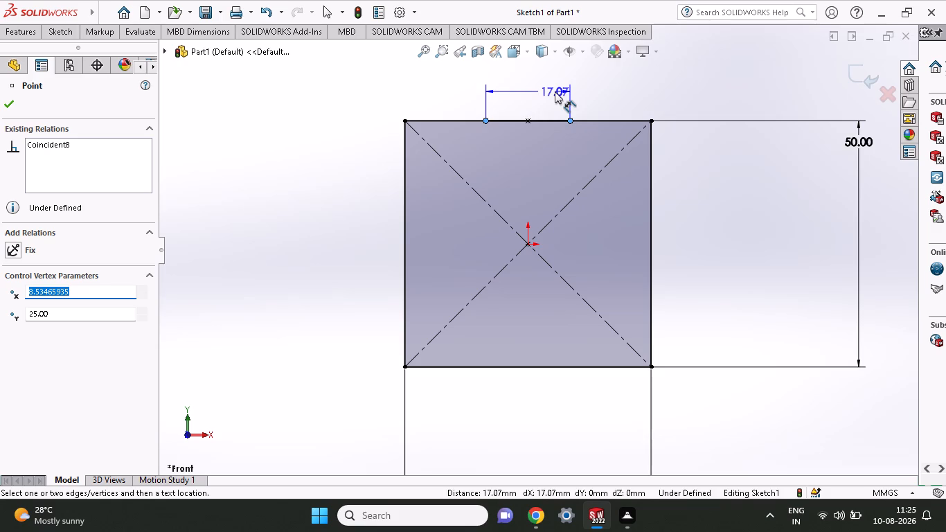
{"action": "left_click", "coordinate": [555, 82]}
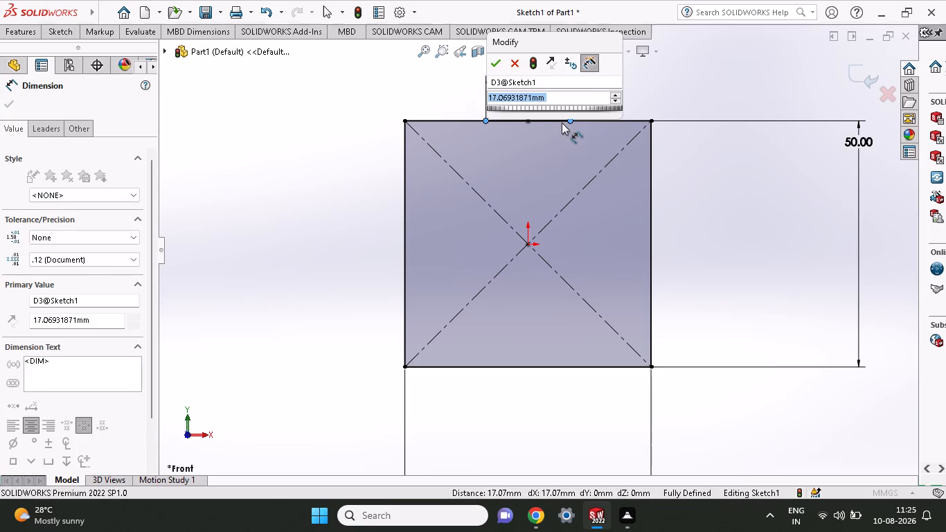
{"action": "type", "text": "24"}
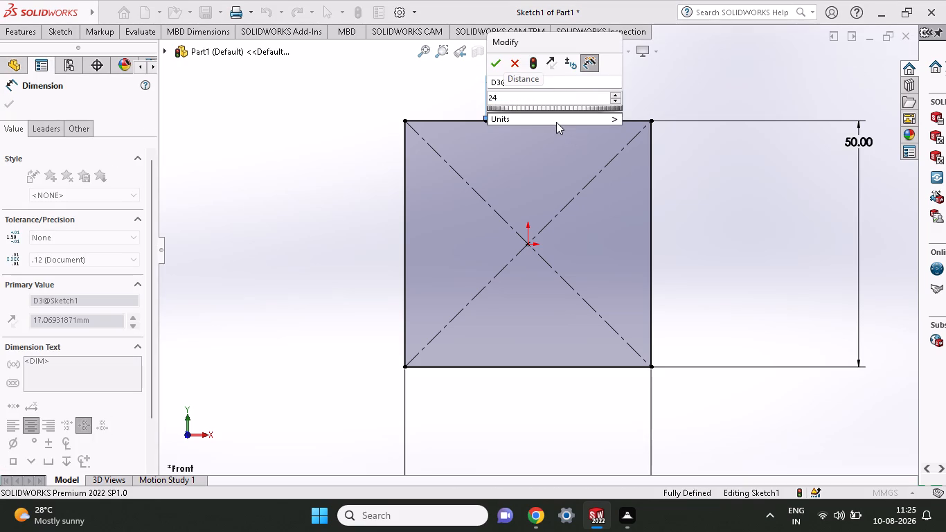
{"action": "key", "text": "Return"}
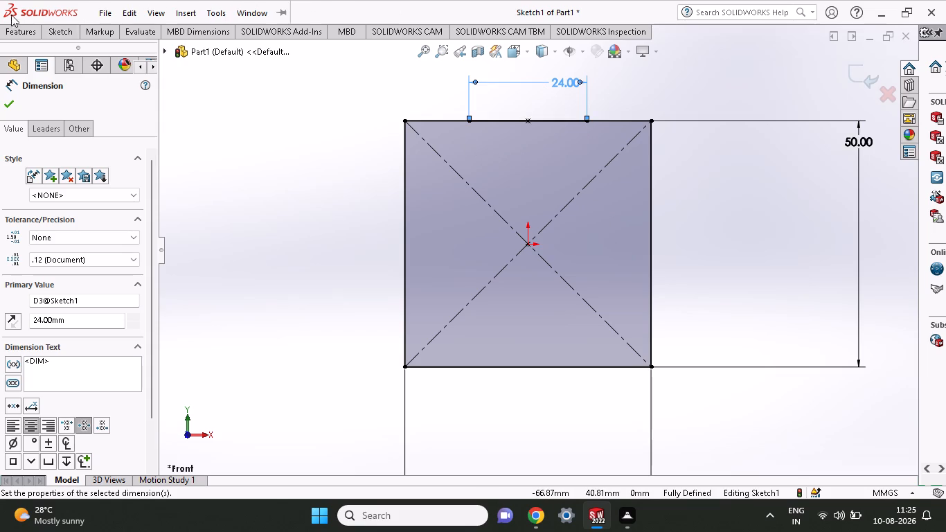
Draw three connected lines from one end of the 24 mm line to the other, forming a rectangular notch outline about 9.65 mm deep inside the square.
{"action": "left_click", "coordinate": [53, 31]}
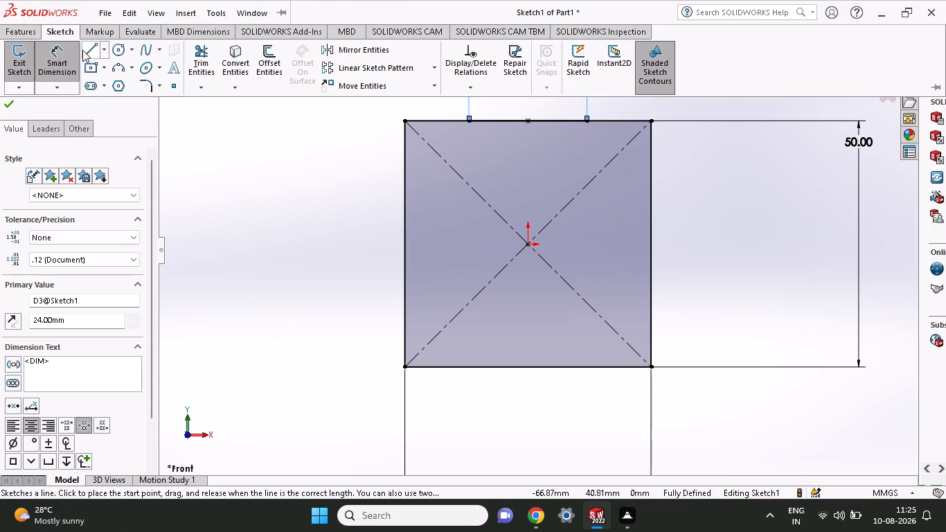
{"action": "left_click", "coordinate": [84, 50]}
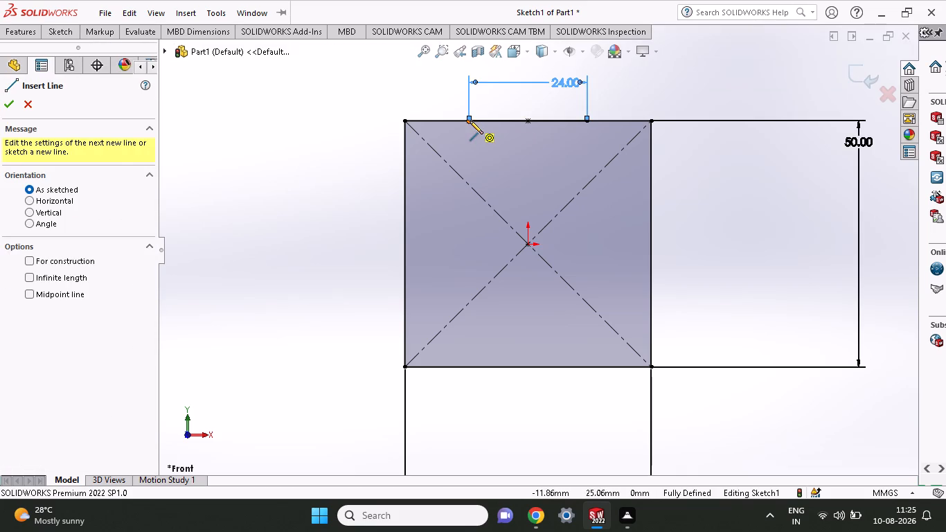
{"action": "left_click", "coordinate": [470, 121]}
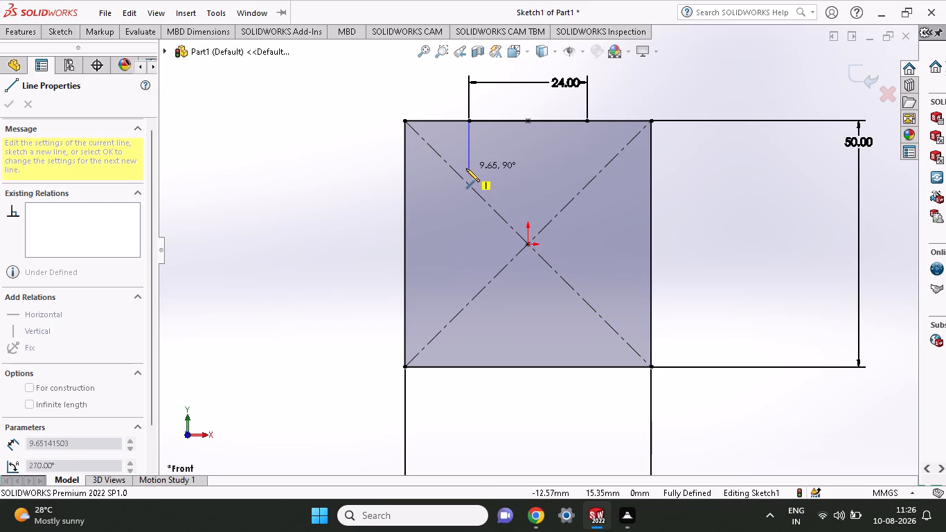
{"action": "left_click", "coordinate": [466, 168]}
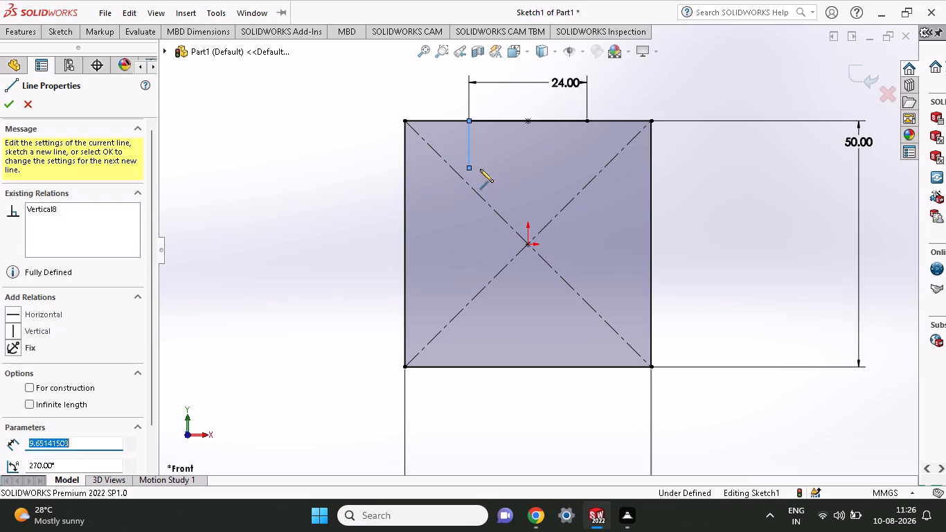
{"action": "left_click", "coordinate": [587, 168]}
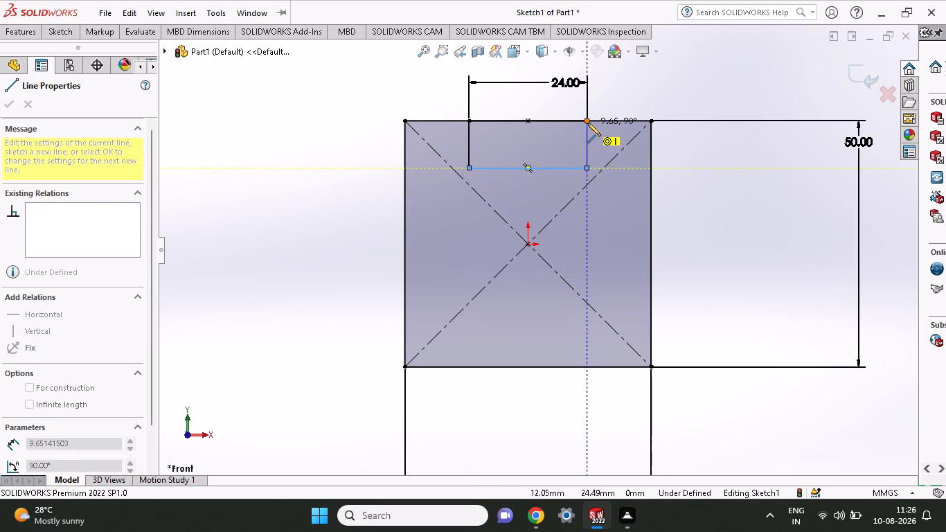
{"action": "left_click", "coordinate": [587, 121]}
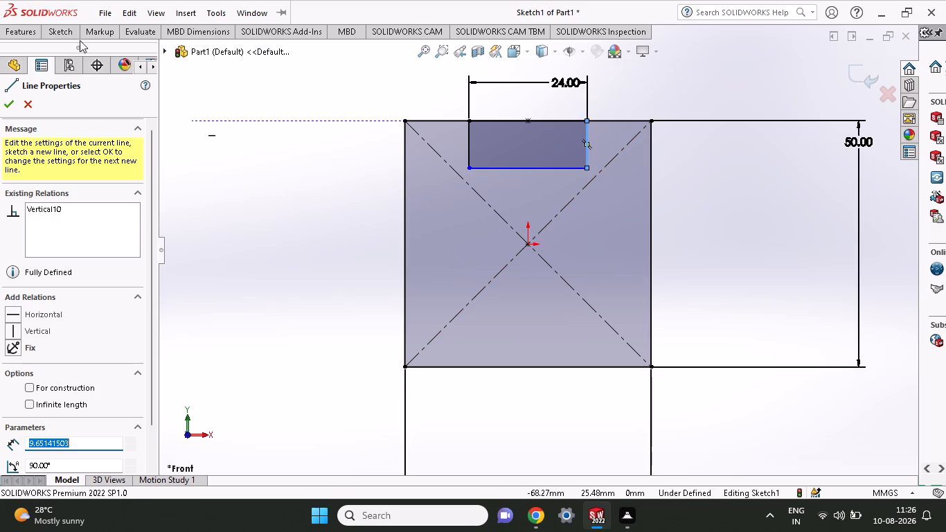
{"action": "left_click", "coordinate": [71, 33]}
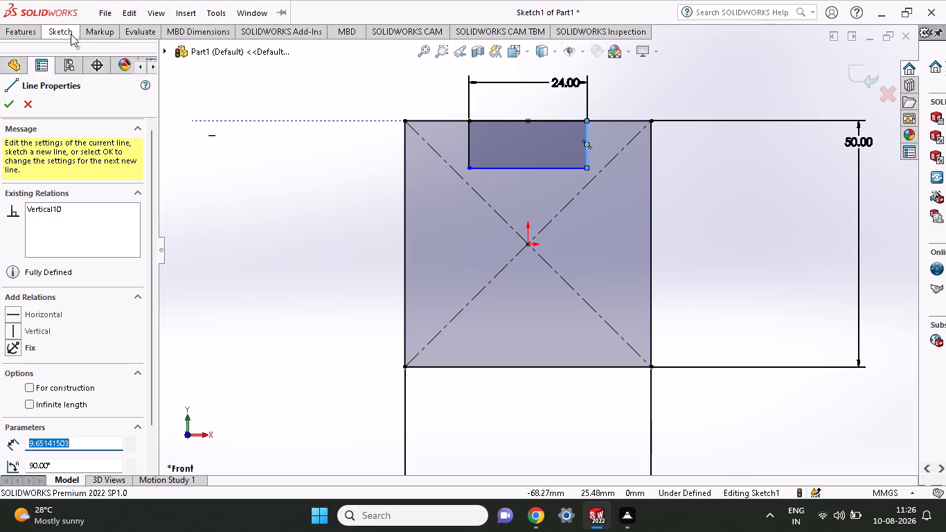
Dimension the notch's depth between the endpoints of one vertical side and set it to 12 mm.
{"action": "left_click", "coordinate": [69, 64]}
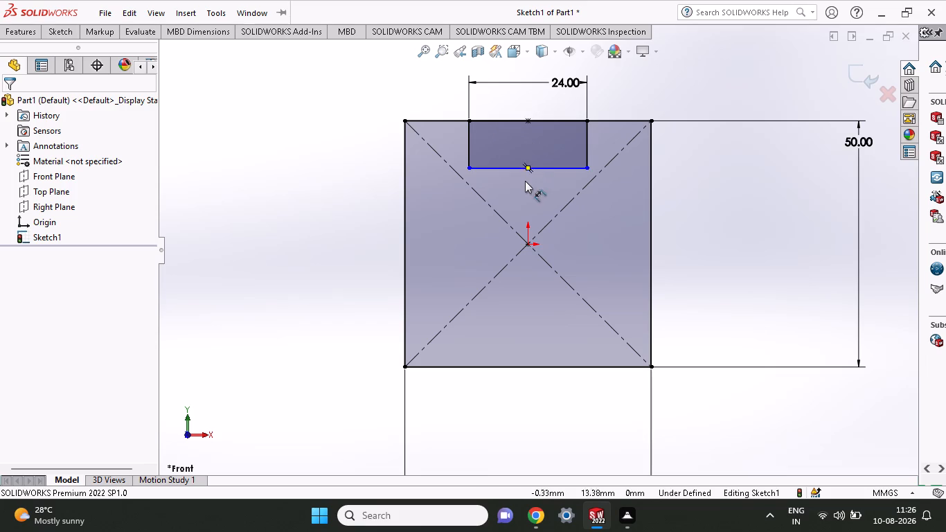
{"action": "left_click", "coordinate": [589, 170]}
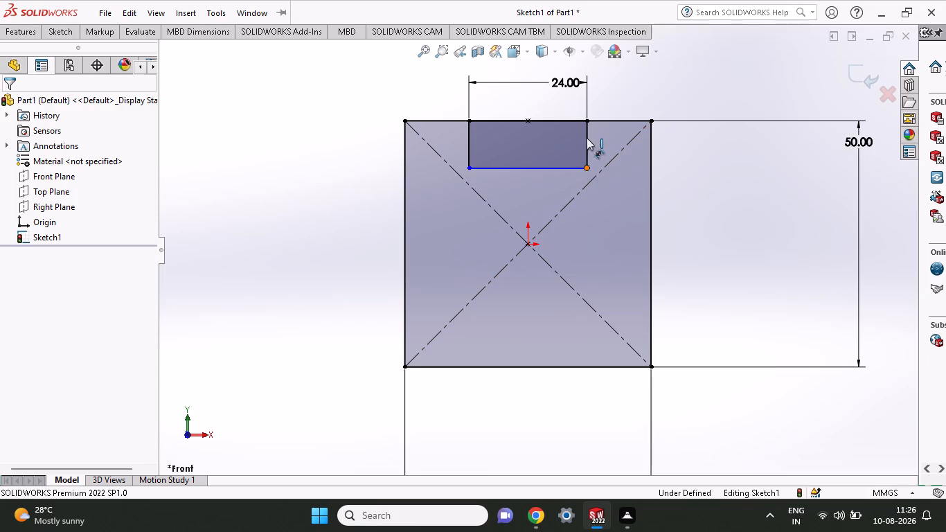
{"action": "left_click", "coordinate": [587, 118]}
{"action": "left_click", "coordinate": [707, 136]}
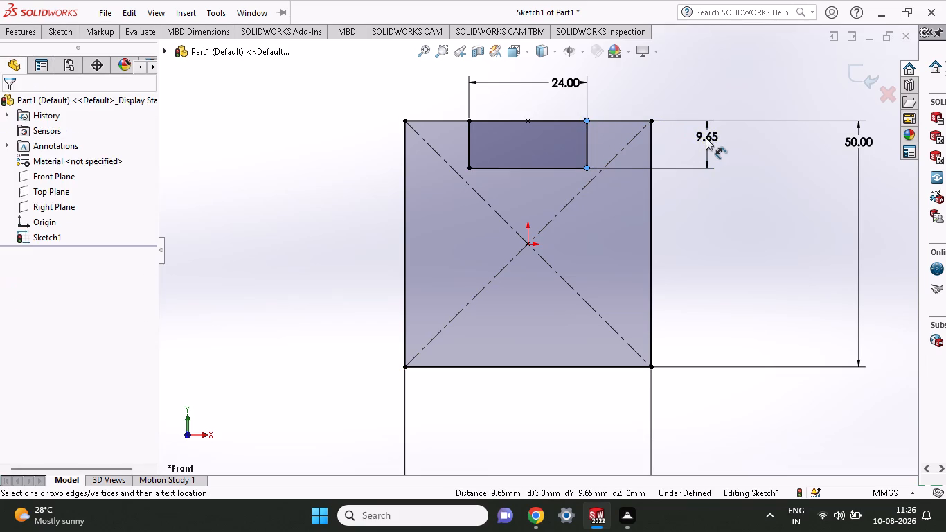
{"action": "type", "text": "50"}
{"action": "type", "text": "-38"}
{"action": "key", "text": "Return"}
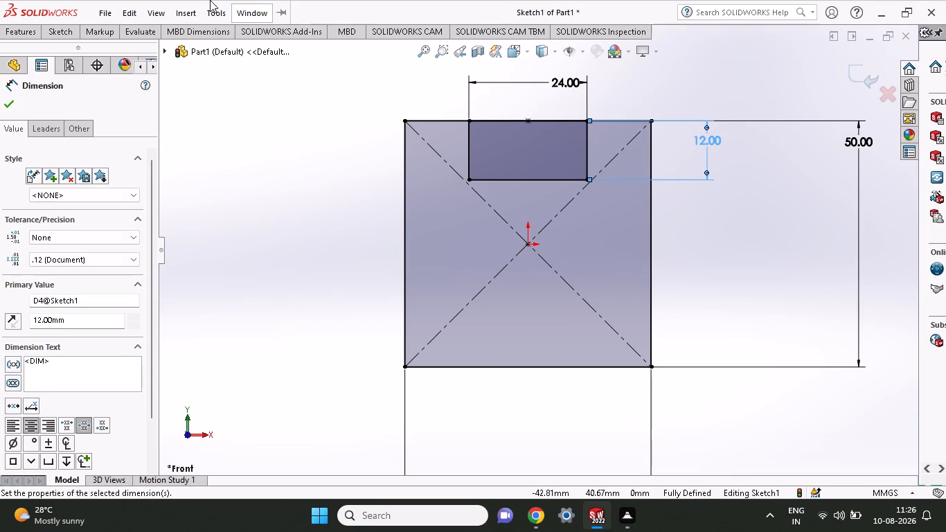
Draw two slanted lines joining each lower corner of the notch to the square's bottom corner on the same side.
{"action": "left_click", "coordinate": [63, 28]}
{"action": "left_click", "coordinate": [91, 51]}
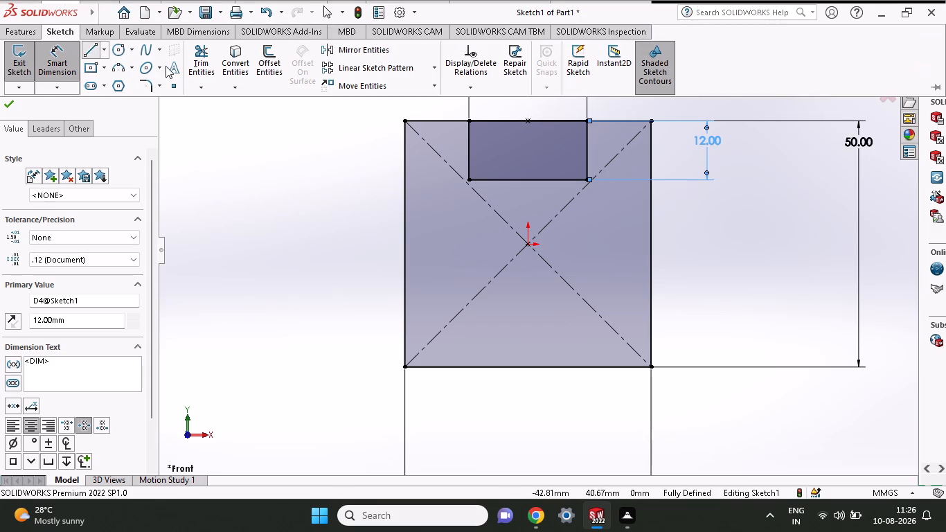
{"action": "left_click", "coordinate": [470, 180]}
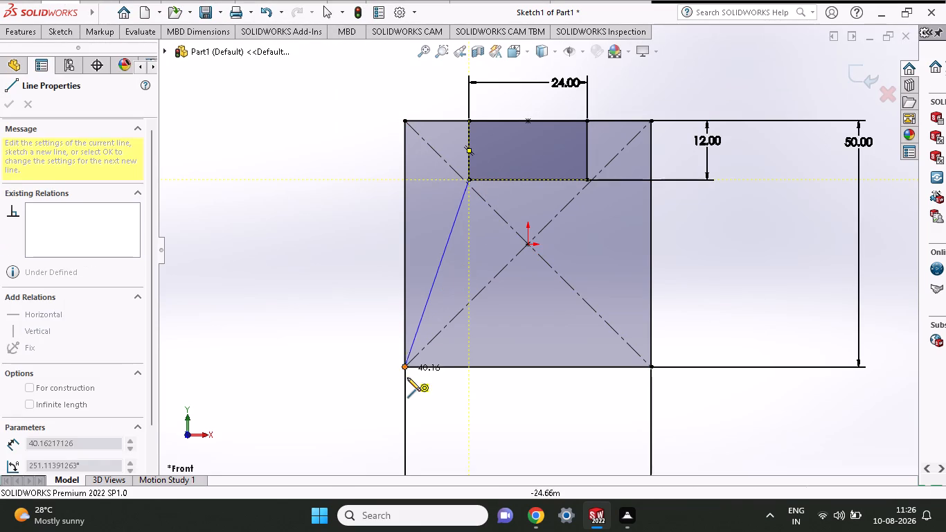
{"action": "left_click", "coordinate": [406, 369]}
{"action": "right_click", "coordinate": [334, 240]}
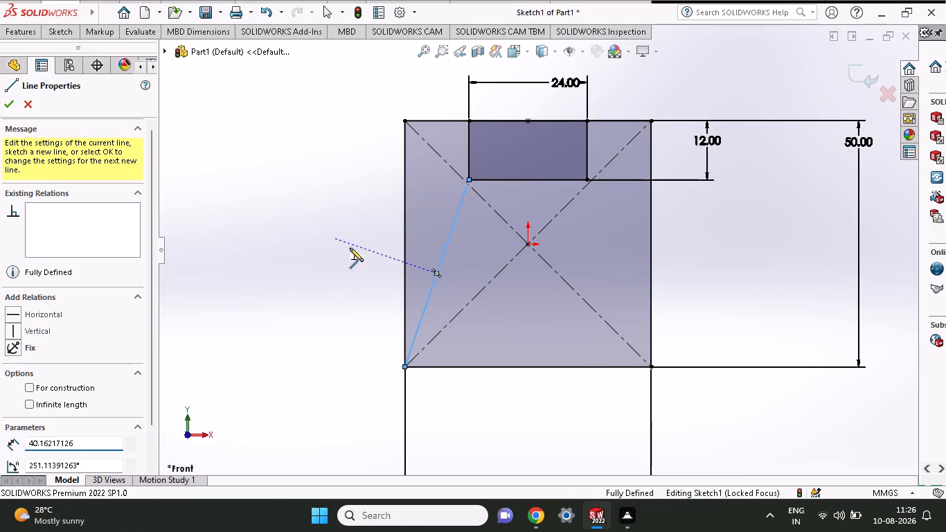
{"action": "left_click", "coordinate": [354, 254]}
{"action": "left_click", "coordinate": [74, 33]}
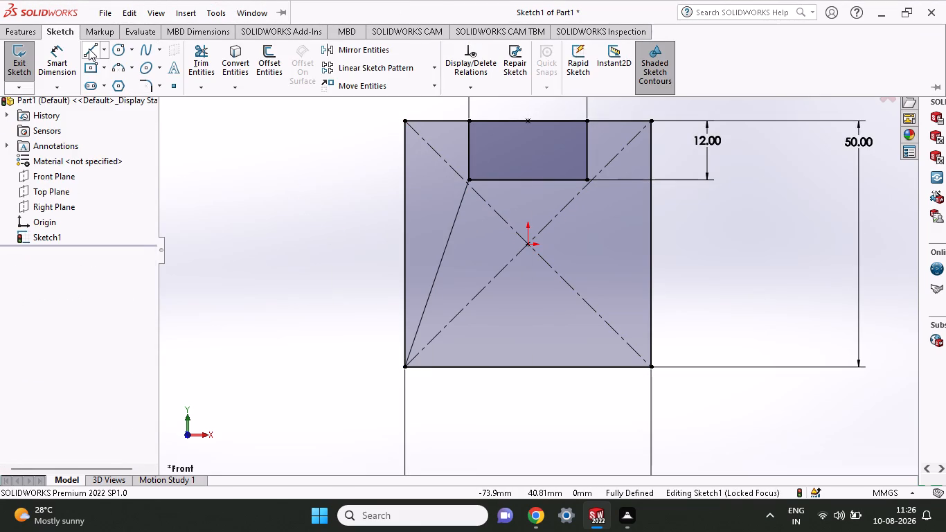
{"action": "left_click", "coordinate": [89, 48]}
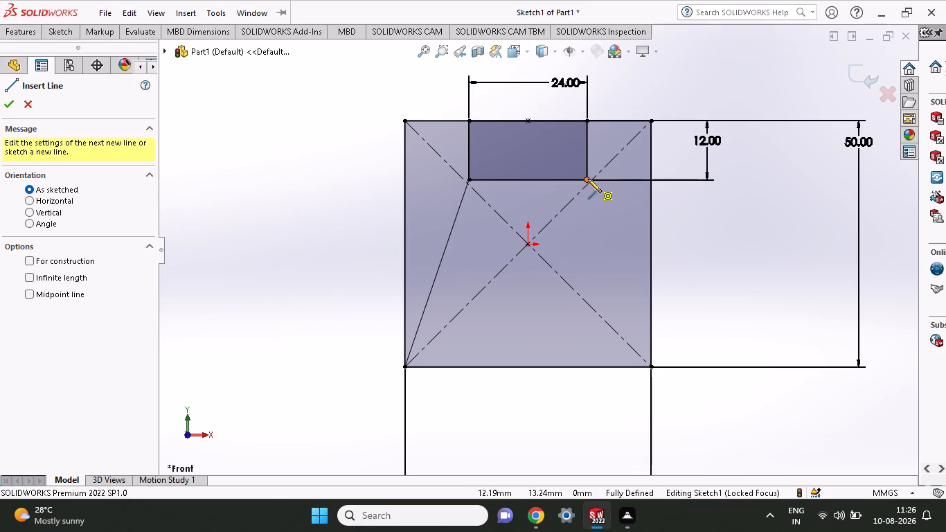
{"action": "left_click", "coordinate": [588, 179]}
{"action": "left_click", "coordinate": [654, 365]}
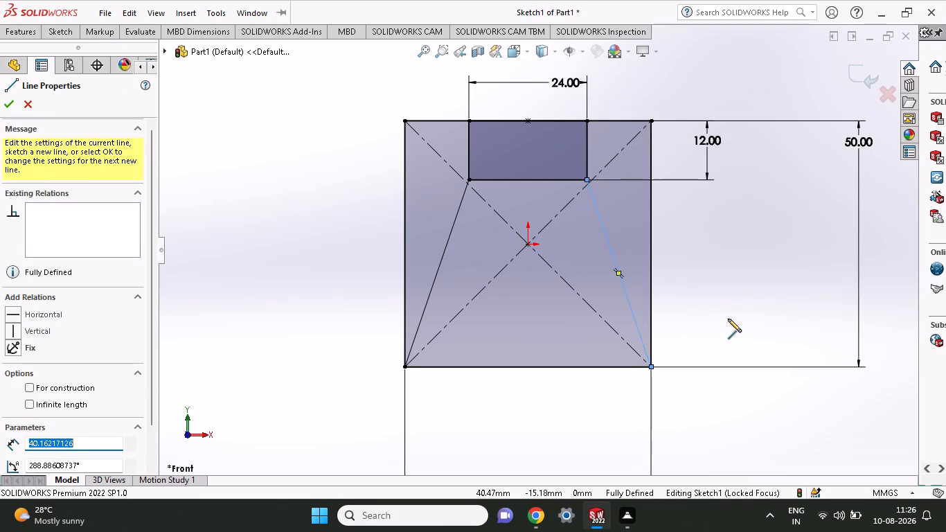
{"action": "right_click", "coordinate": [728, 319]}
{"action": "left_click", "coordinate": [731, 328]}
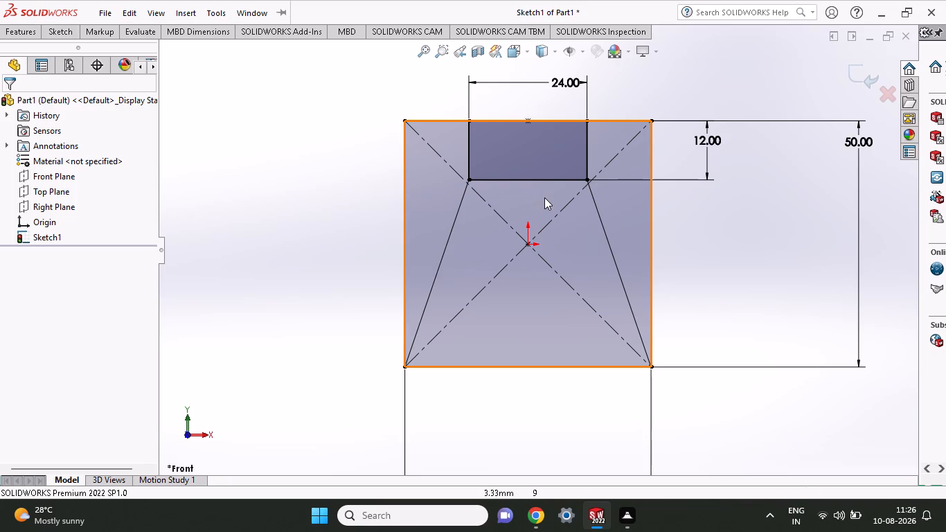
Trim away both vertical sides of the notch, keeping its horizontal bottom line.
{"action": "left_click", "coordinate": [73, 39]}
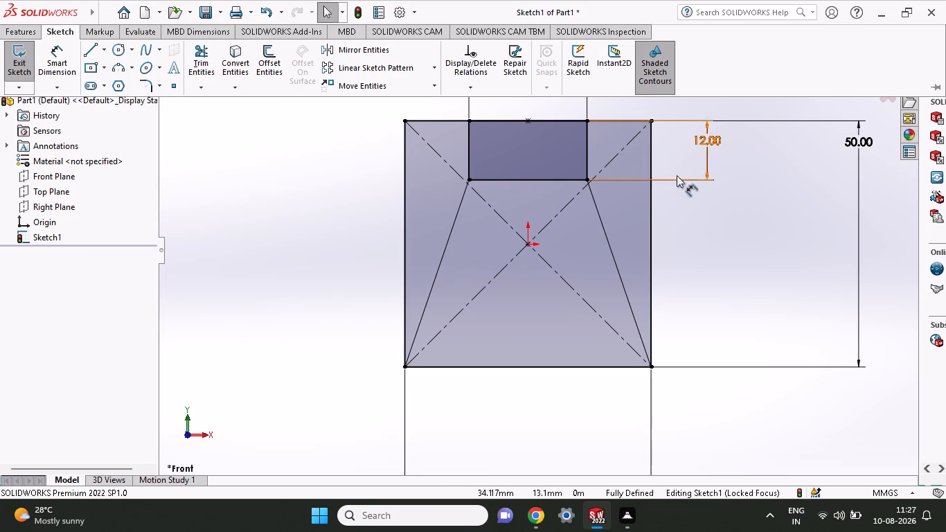
{"action": "left_click", "coordinate": [214, 56]}
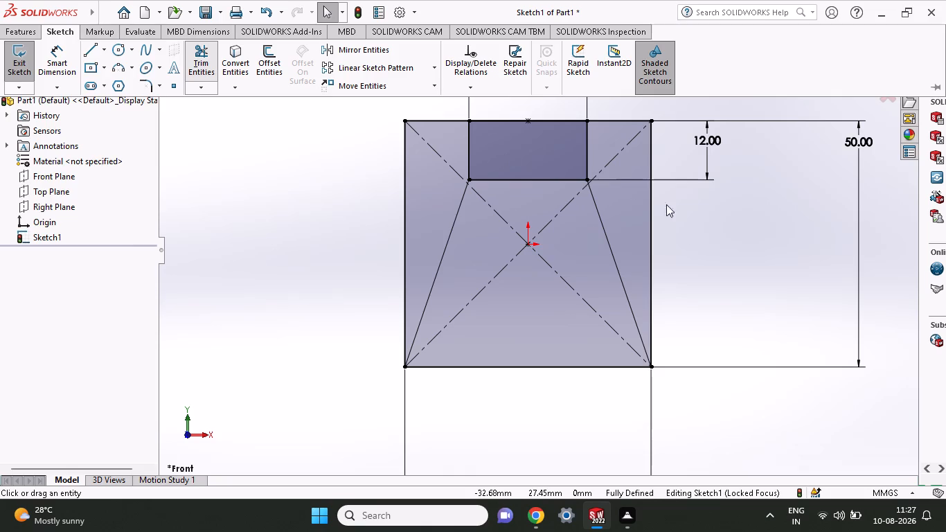
{"action": "left_click", "coordinate": [591, 154]}
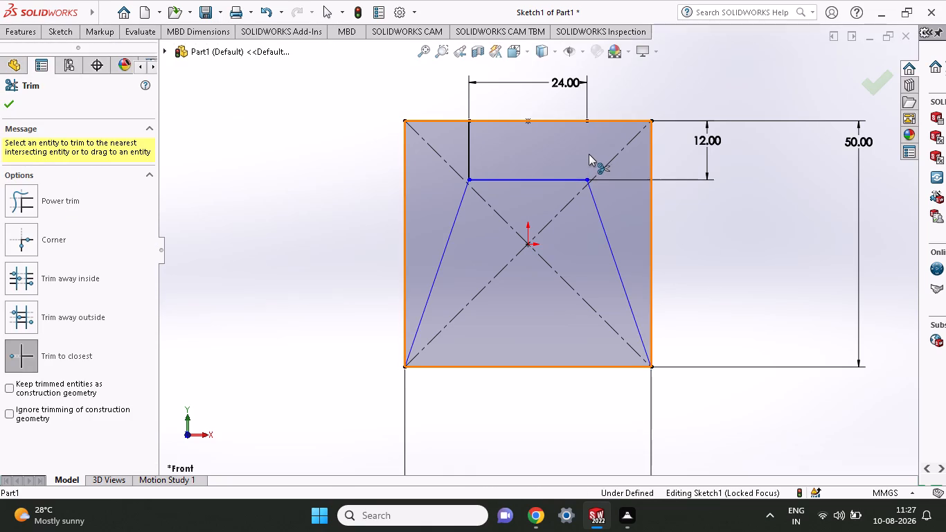
{"action": "left_click", "coordinate": [467, 155]}
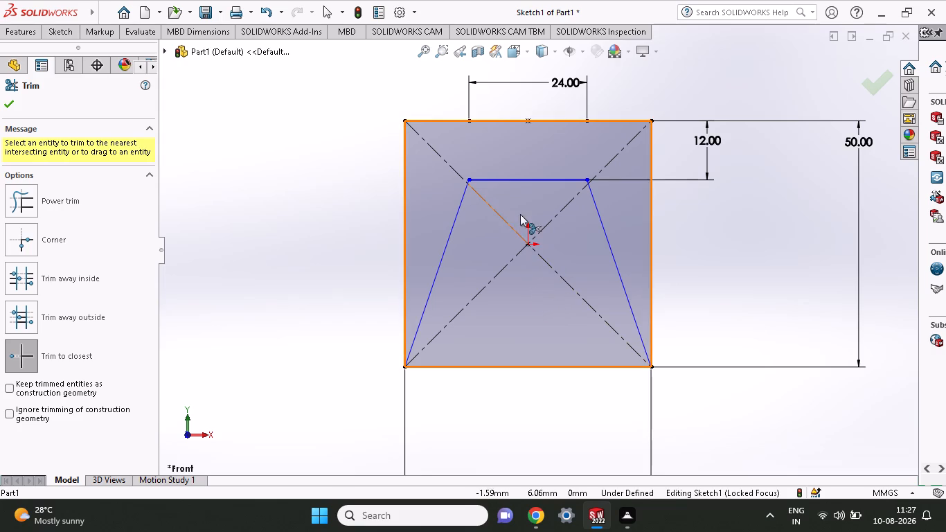
Draw a 50 mm horizontal line along the square's bottom edge, joining the lower ends of the two slanted lines.
{"action": "left_click", "coordinate": [55, 33]}
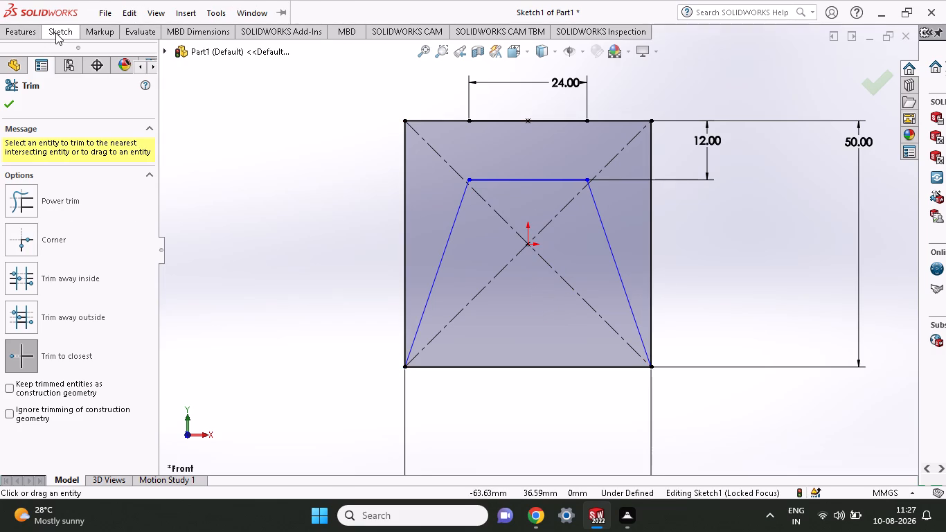
{"action": "left_click", "coordinate": [90, 56]}
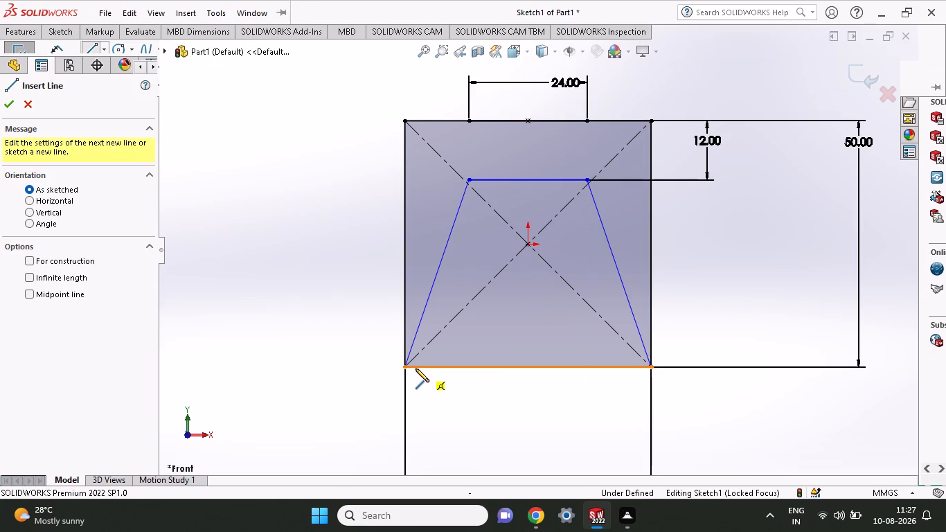
{"action": "left_click", "coordinate": [404, 366]}
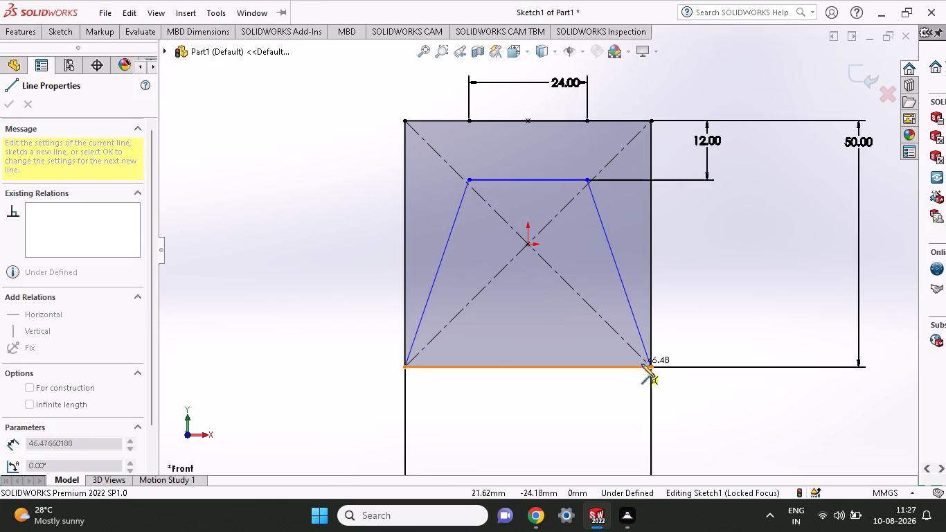
{"action": "left_click", "coordinate": [648, 364]}
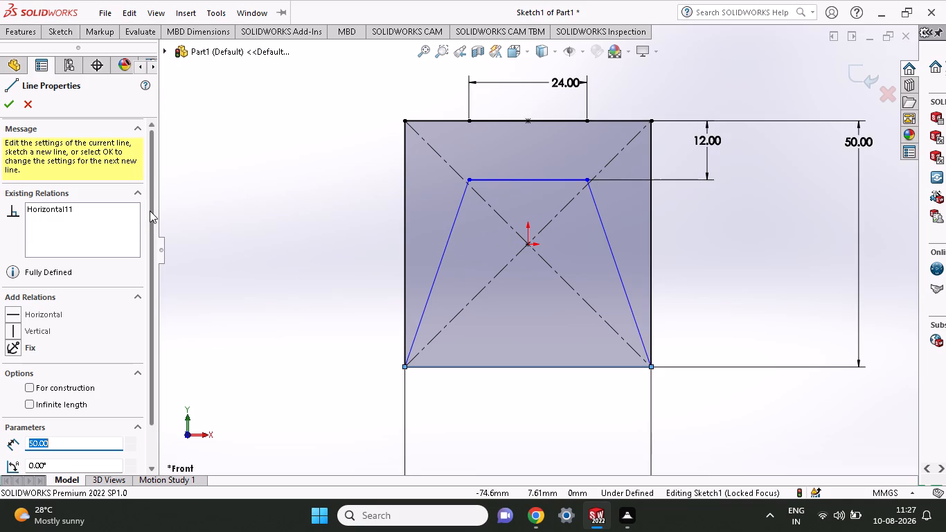
{"action": "left_click", "coordinate": [13, 111]}
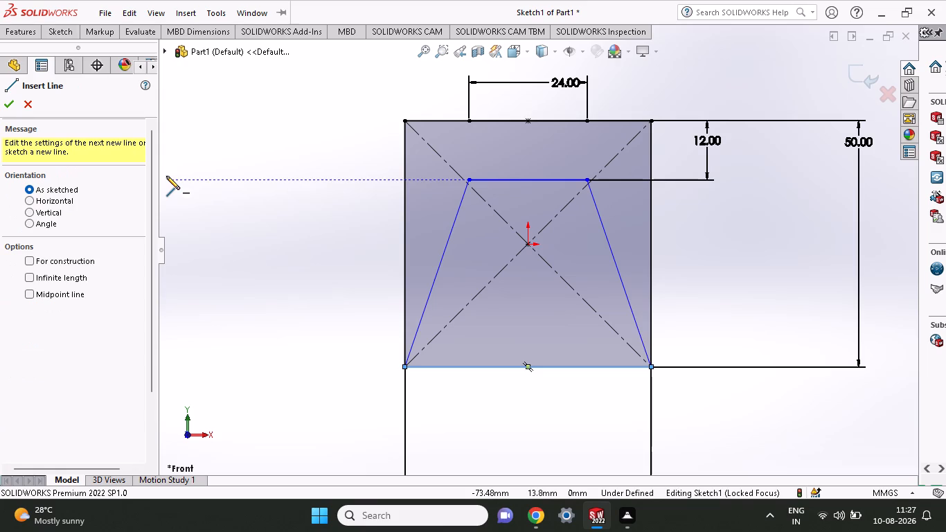
{"action": "right_click", "coordinate": [214, 166]}
{"action": "left_click", "coordinate": [240, 169]}
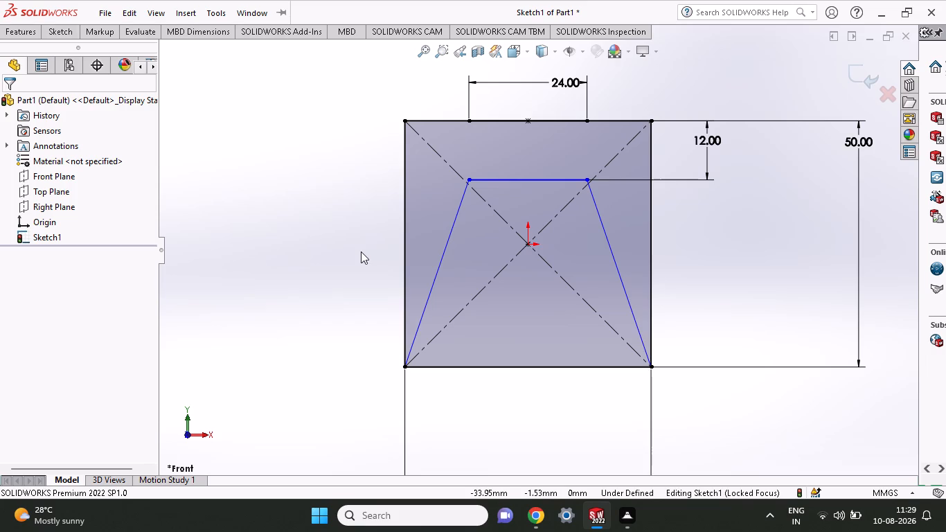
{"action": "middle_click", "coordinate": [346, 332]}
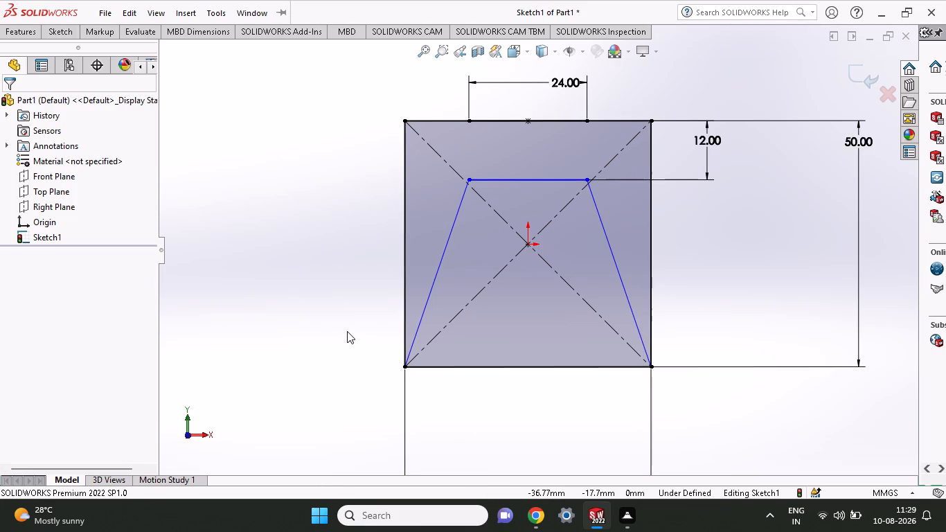
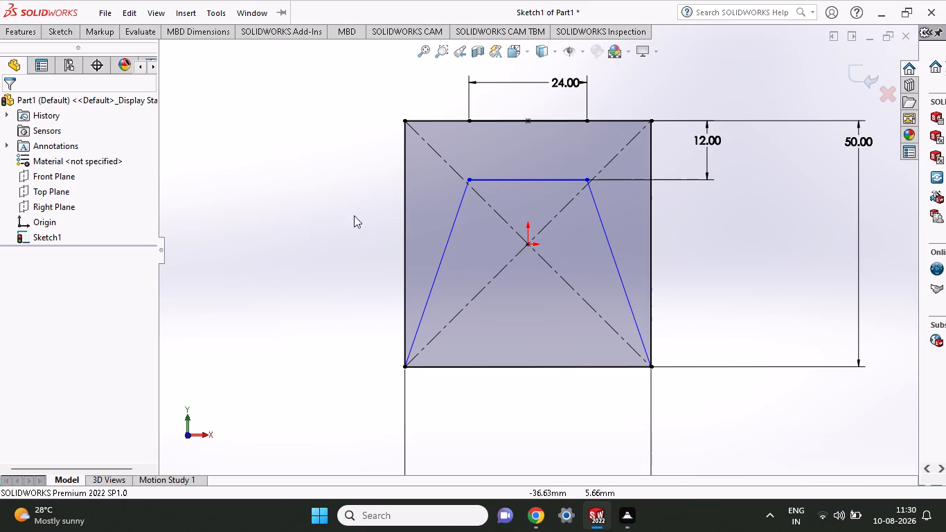
Extrude both sketch regions, the trapezoid and the area around it inside the square, to a blind depth of 40 mm.
{"action": "left_click", "coordinate": [29, 35]}
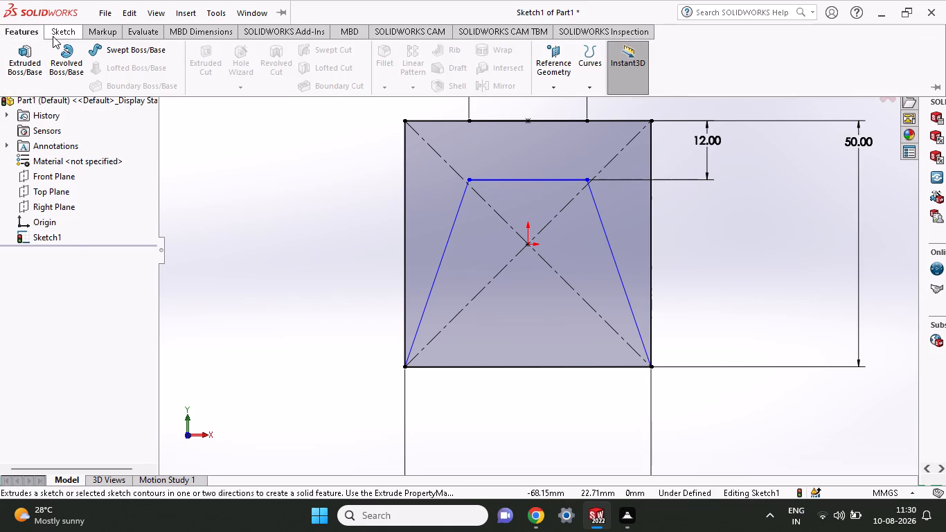
{"action": "left_click", "coordinate": [36, 53]}
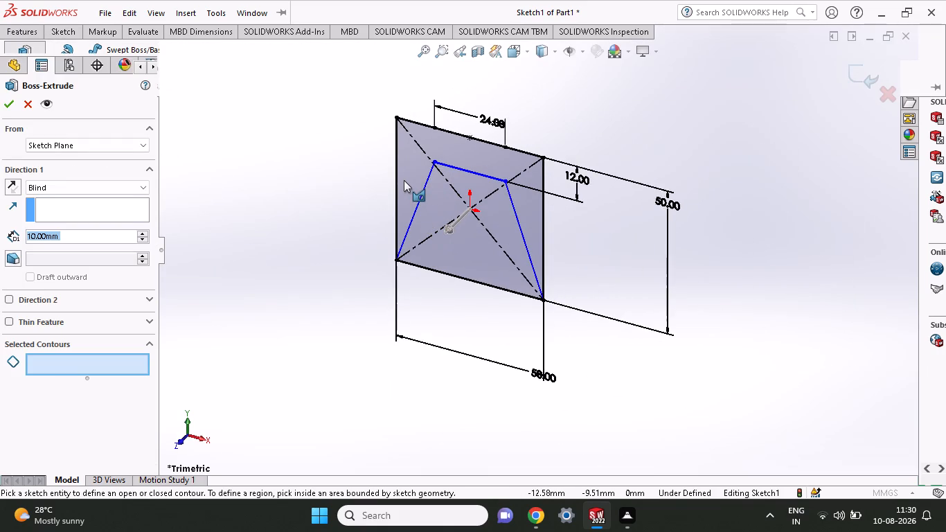
{"action": "left_click", "coordinate": [404, 180]}
{"action": "left_click", "coordinate": [429, 151]}
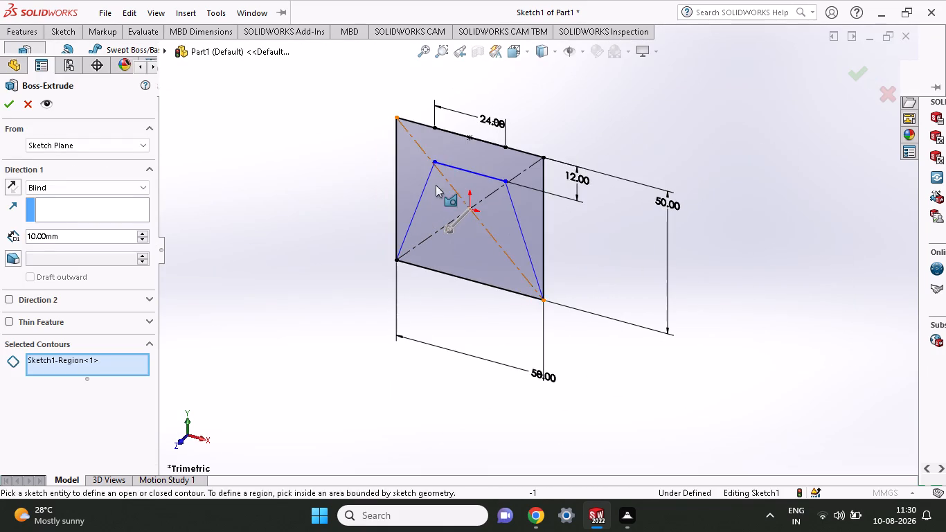
{"action": "left_click", "coordinate": [409, 166]}
{"action": "left_click", "coordinate": [427, 201]}
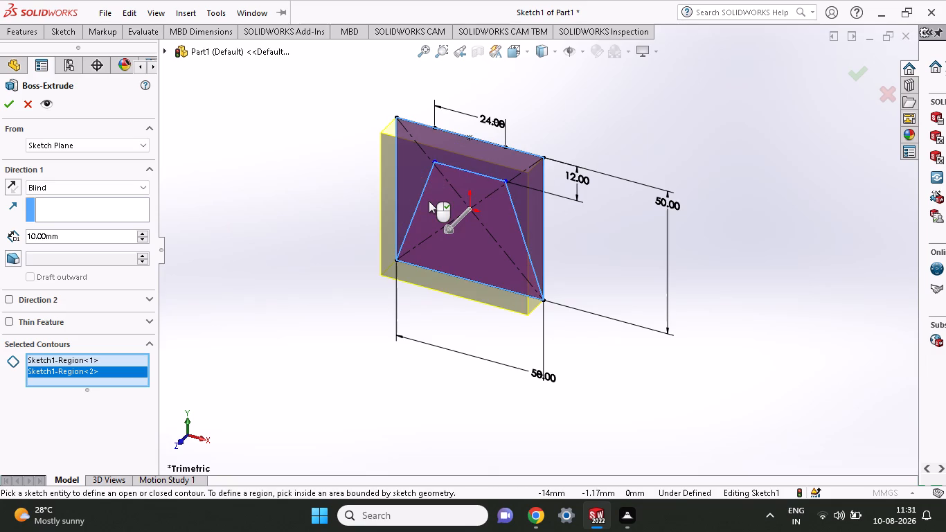
{"action": "middle_click_drag", "start_coordinate": [304, 261], "coordinate": [385, 301]}
{"action": "scroll", "coordinate": [328, 299], "scroll_direction": "up", "scroll_amount": 1}
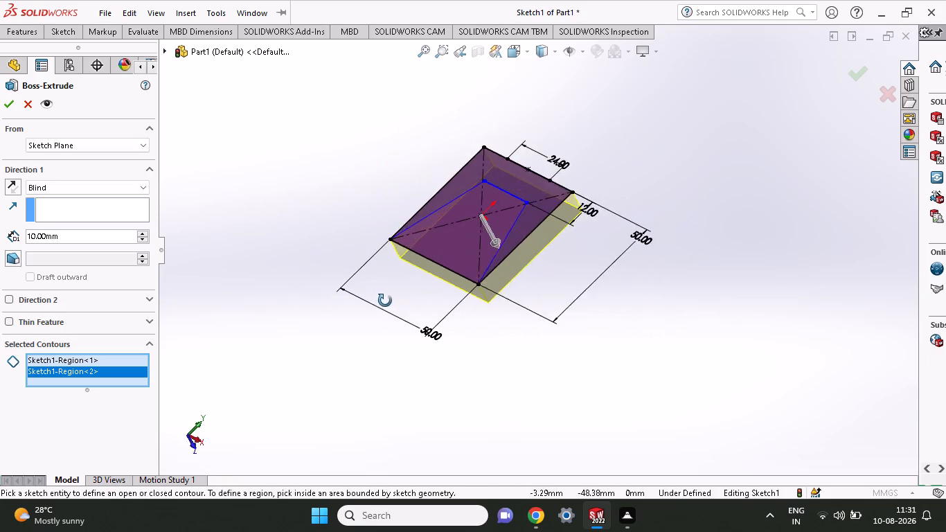
{"action": "middle_click_drag", "start_coordinate": [385, 301], "coordinate": [375, 240]}
{"action": "left_click_drag", "start_coordinate": [70, 235], "coordinate": [0, 223]}
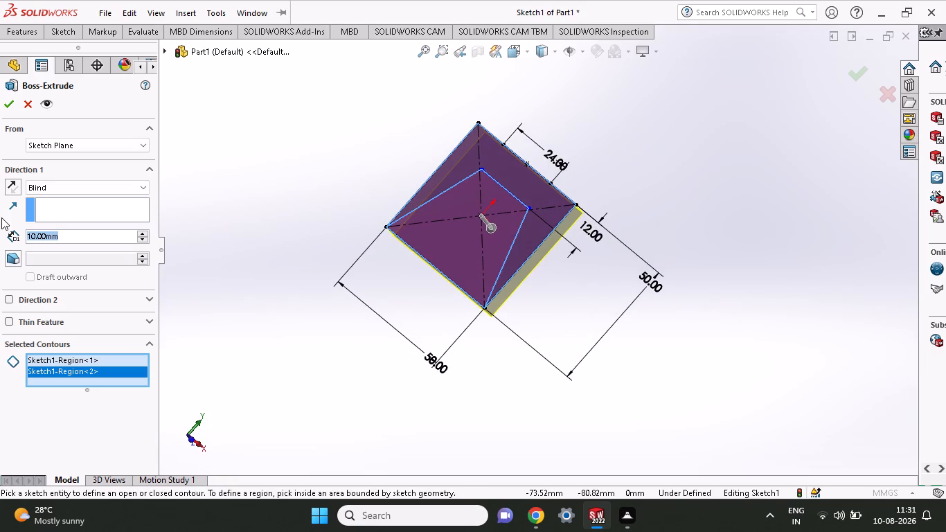
{"action": "type", "text": "40"}
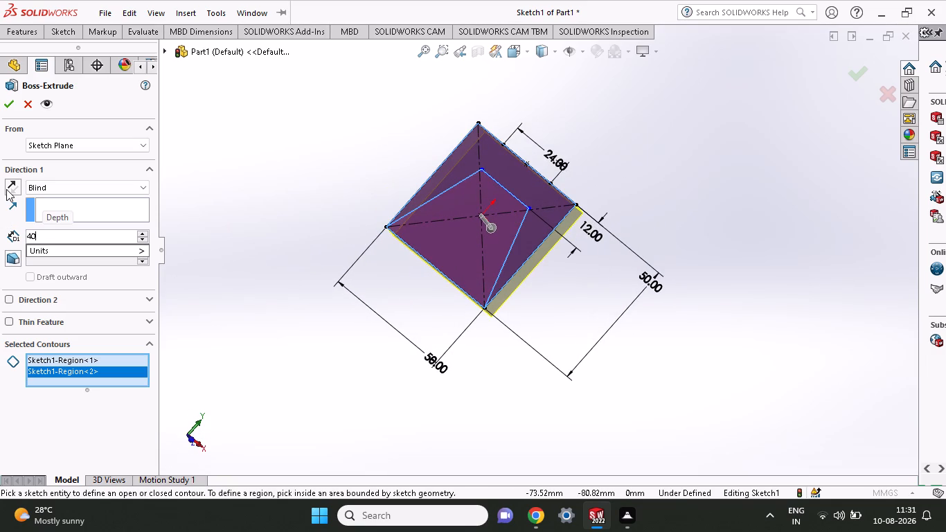
{"action": "left_click", "coordinate": [6, 105]}
{"action": "left_click", "coordinate": [7, 109]}
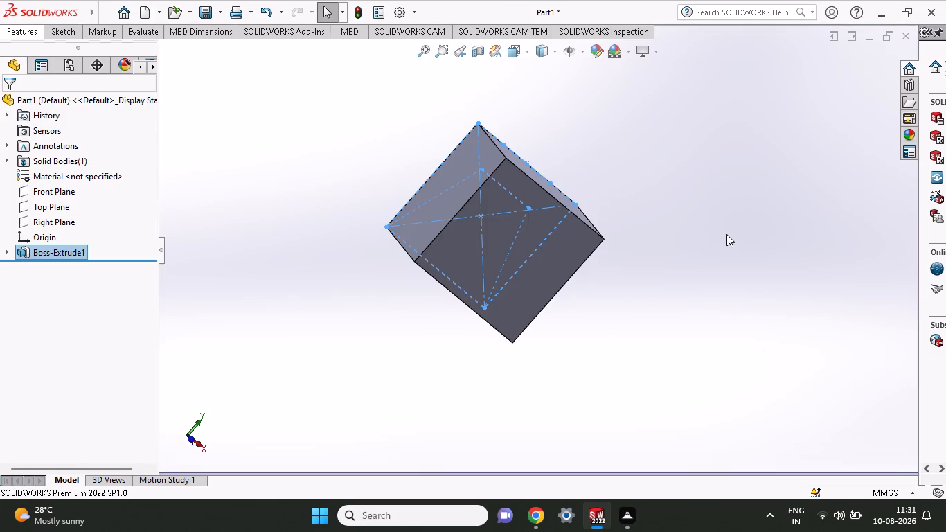
Examine the extruded block from several sides, including the face carrying the trapezoid sketch and the plain side faces.
{"action": "middle_click_drag", "start_coordinate": [684, 254], "coordinate": [616, 163]}
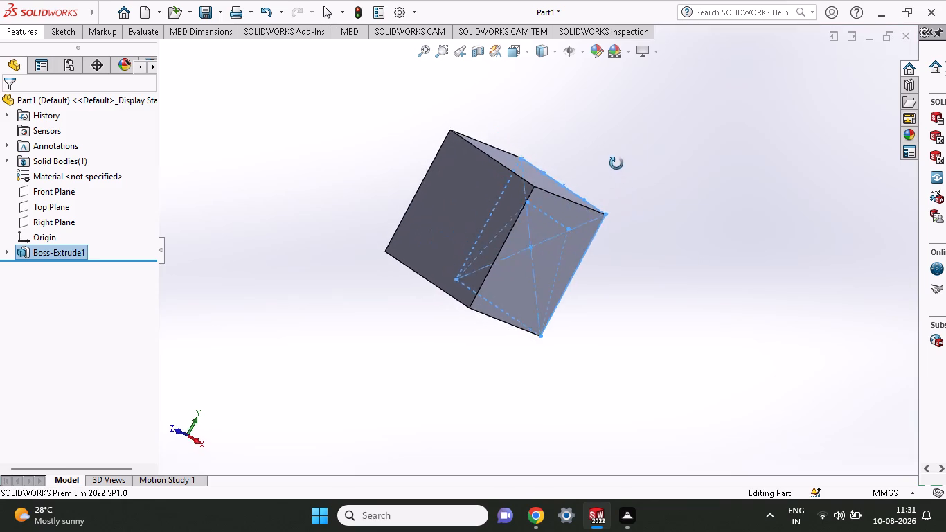
{"action": "middle_click_drag", "start_coordinate": [616, 163], "coordinate": [528, 107]}
{"action": "middle_click_drag", "start_coordinate": [603, 290], "coordinate": [598, 263]}
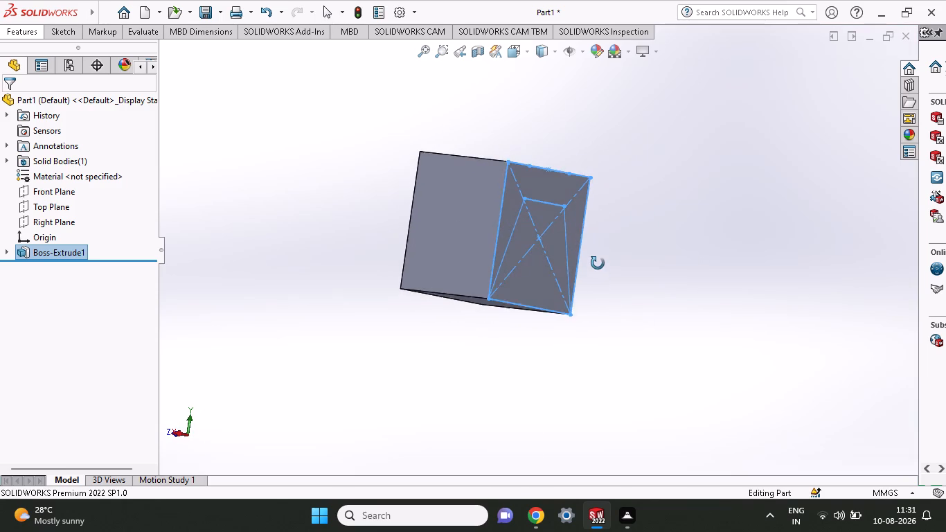
{"action": "middle_click_drag", "start_coordinate": [598, 263], "coordinate": [596, 260]}
{"action": "middle_click_drag", "start_coordinate": [456, 351], "coordinate": [575, 380]}
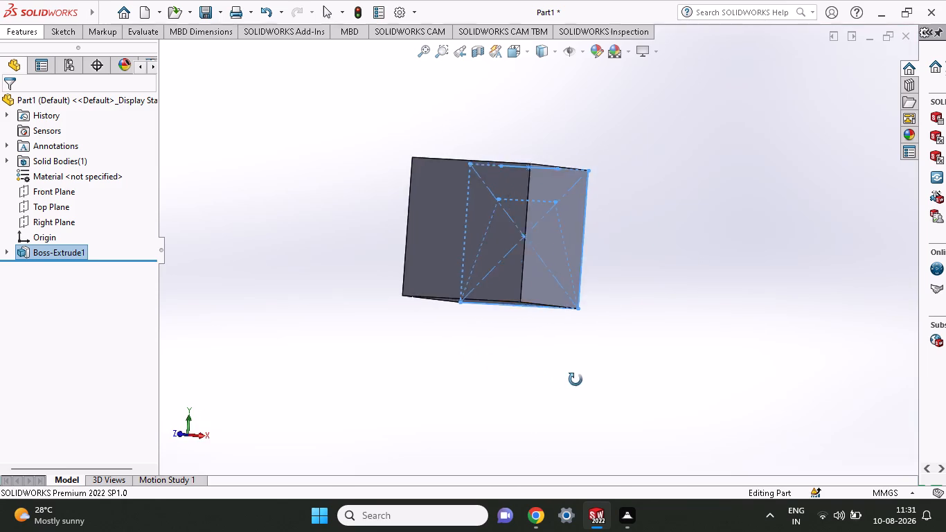
{"action": "middle_click_drag", "start_coordinate": [575, 380], "coordinate": [621, 388]}
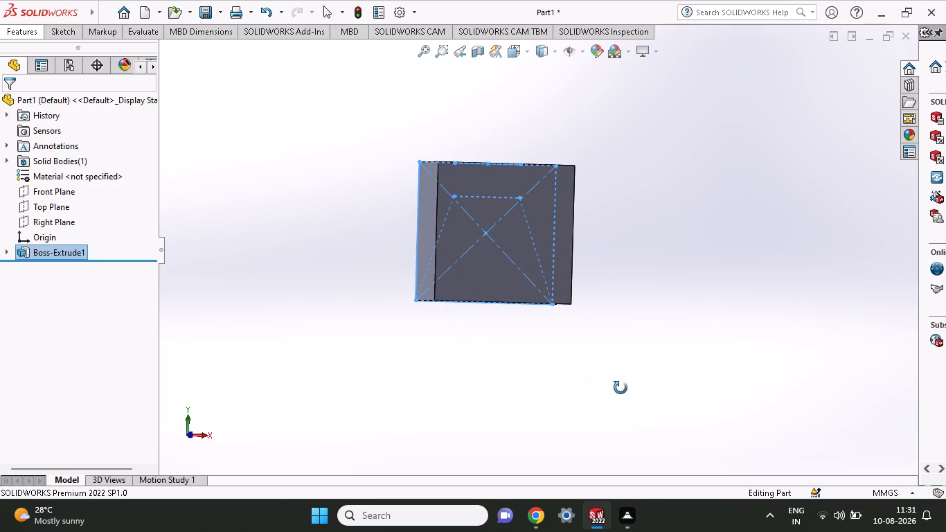
{"action": "middle_click_drag", "start_coordinate": [621, 388], "coordinate": [743, 374]}
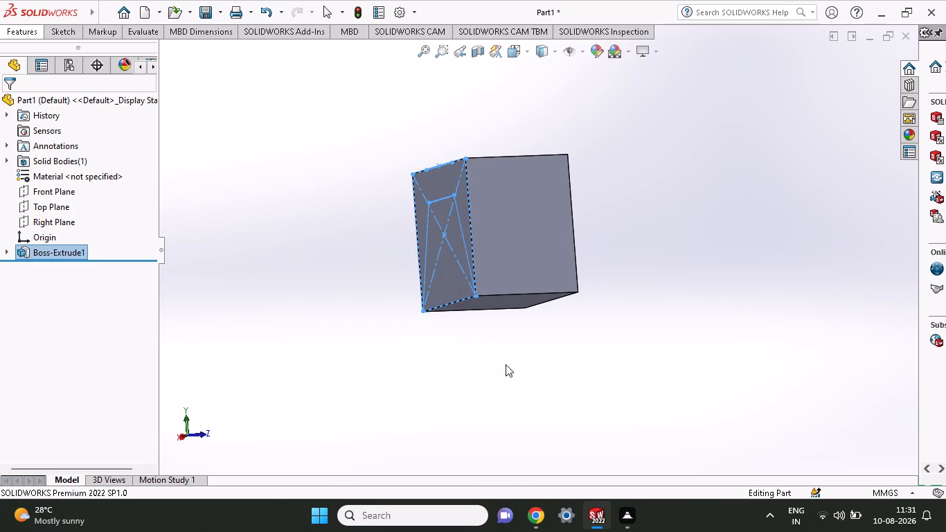
{"action": "middle_click_drag", "start_coordinate": [477, 361], "coordinate": [577, 353]}
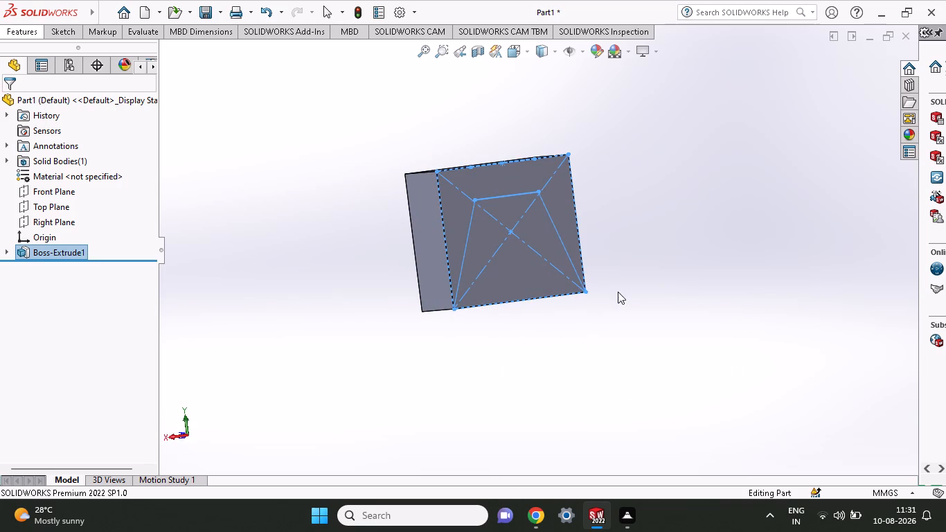
{"action": "middle_click_drag", "start_coordinate": [632, 249], "coordinate": [623, 256]}
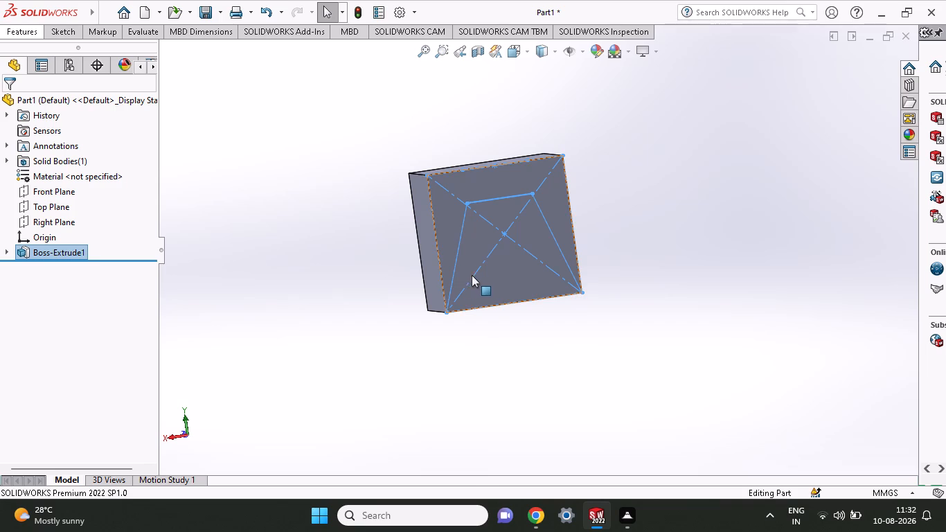
{"action": "middle_click_drag", "start_coordinate": [389, 292], "coordinate": [478, 274]}
{"action": "scroll", "coordinate": [478, 274], "scroll_direction": "down", "scroll_amount": 1}
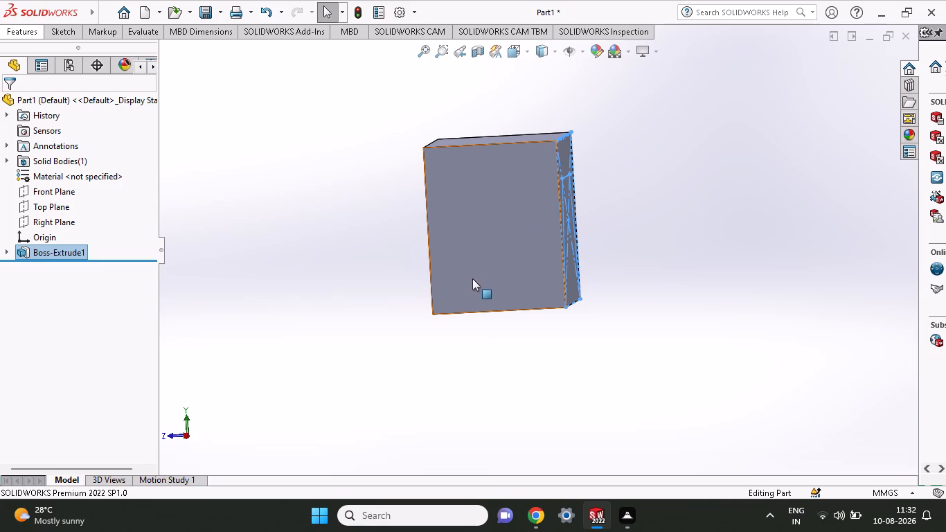
{"action": "middle_click_drag", "start_coordinate": [757, 283], "coordinate": [673, 294]}
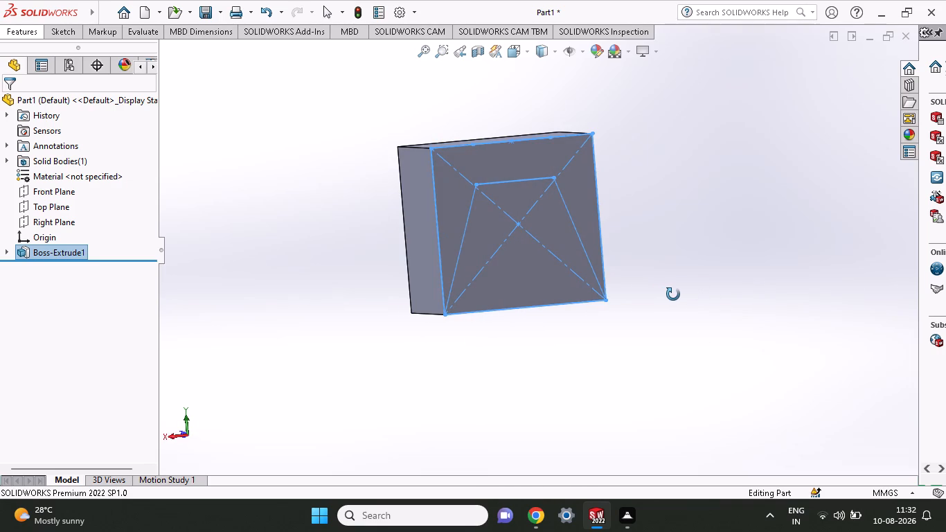
{"action": "middle_click_drag", "start_coordinate": [673, 294], "coordinate": [671, 294]}
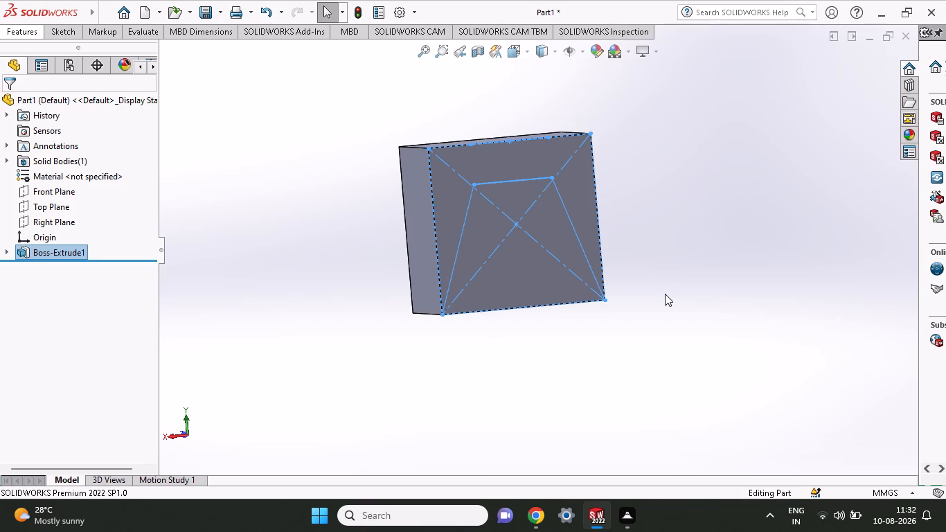
{"action": "middle_click_drag", "start_coordinate": [656, 288], "coordinate": [688, 281]}
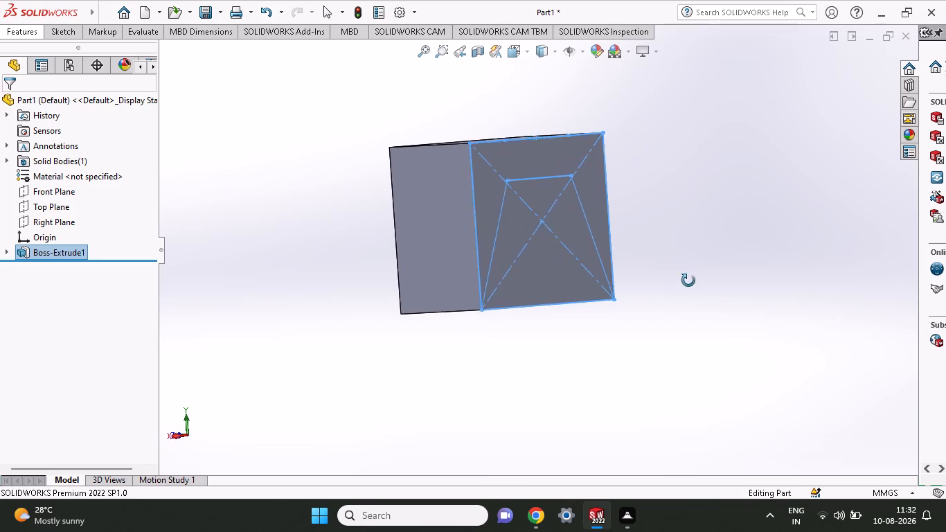
{"action": "middle_click_drag", "start_coordinate": [688, 281], "coordinate": [764, 283]}
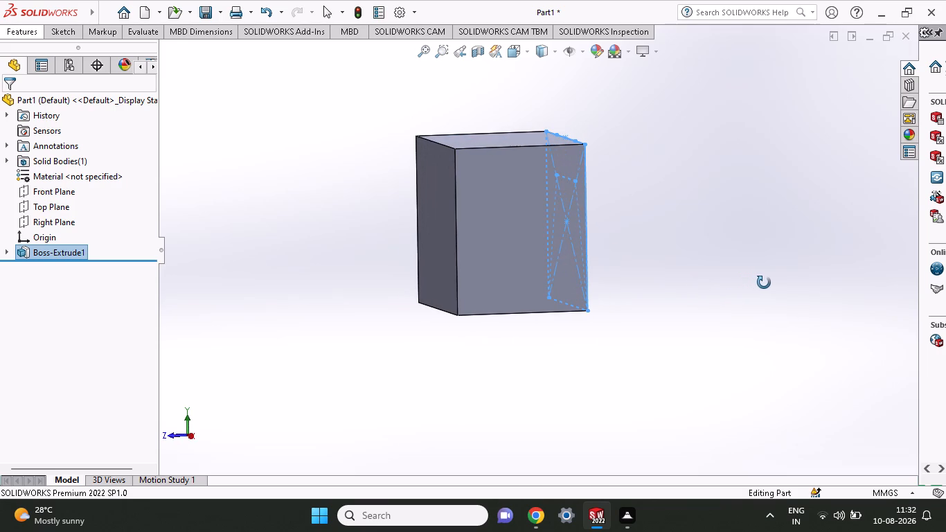
{"action": "middle_click_drag", "start_coordinate": [764, 283], "coordinate": [750, 272]}
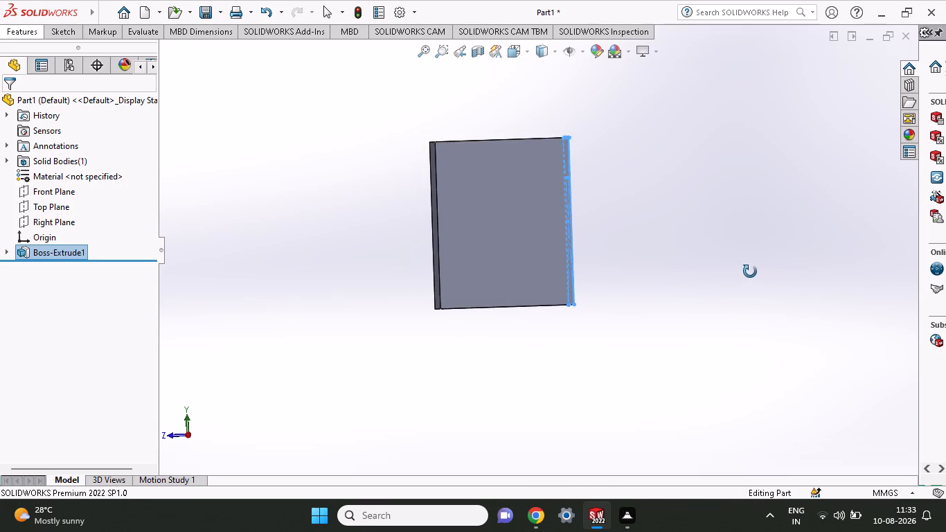
{"action": "middle_click_drag", "start_coordinate": [750, 272], "coordinate": [750, 271]}
Start a new sketch on the block's 40 by 50 mm side face on the positive X side.
{"action": "scroll", "coordinate": [750, 271], "scroll_direction": "up", "scroll_amount": 1}
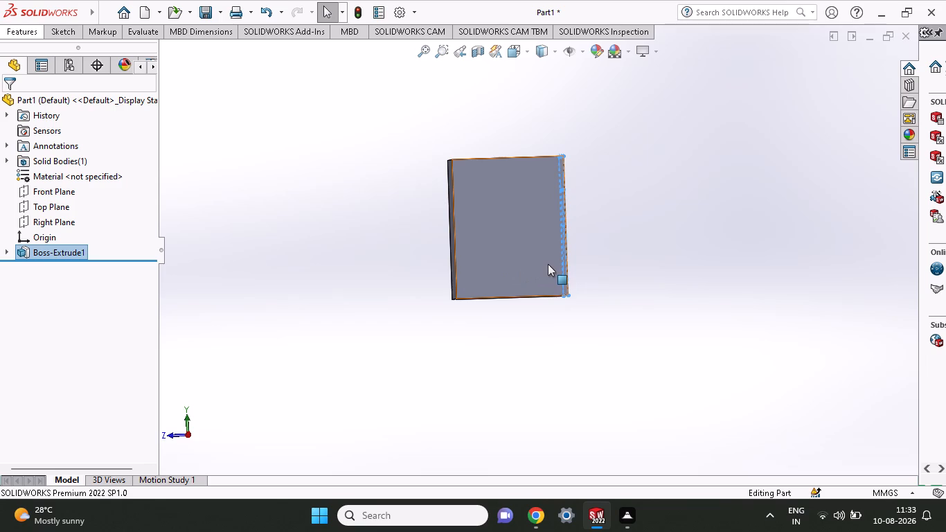
{"action": "left_click", "coordinate": [516, 242]}
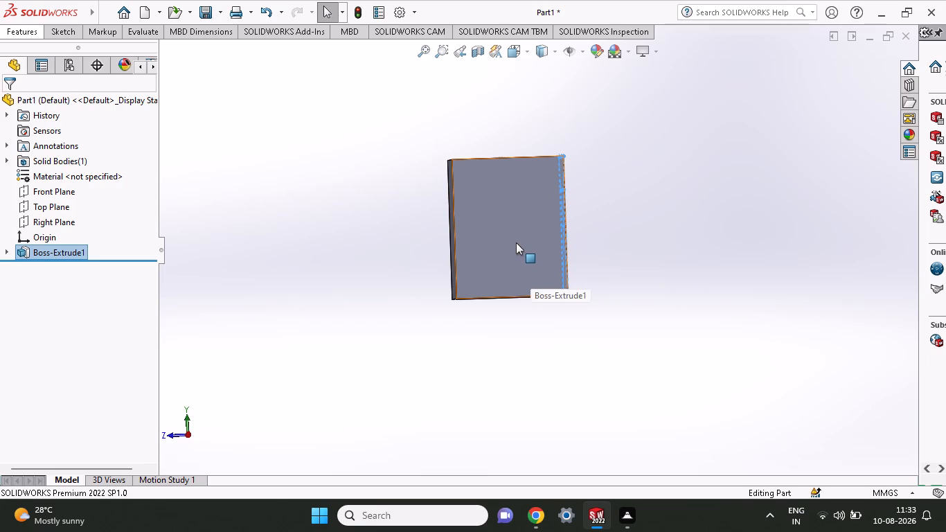
{"action": "left_click", "coordinate": [502, 235]}
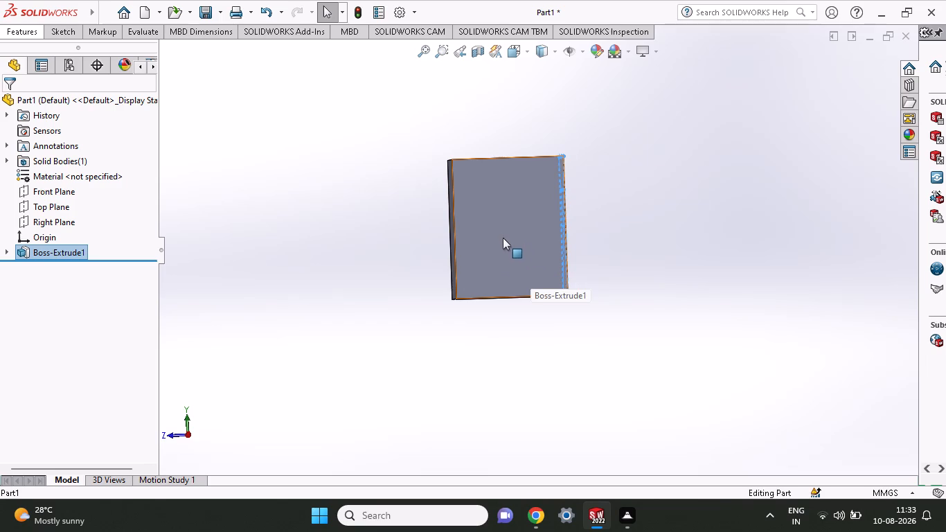
{"action": "left_click", "coordinate": [559, 204]}
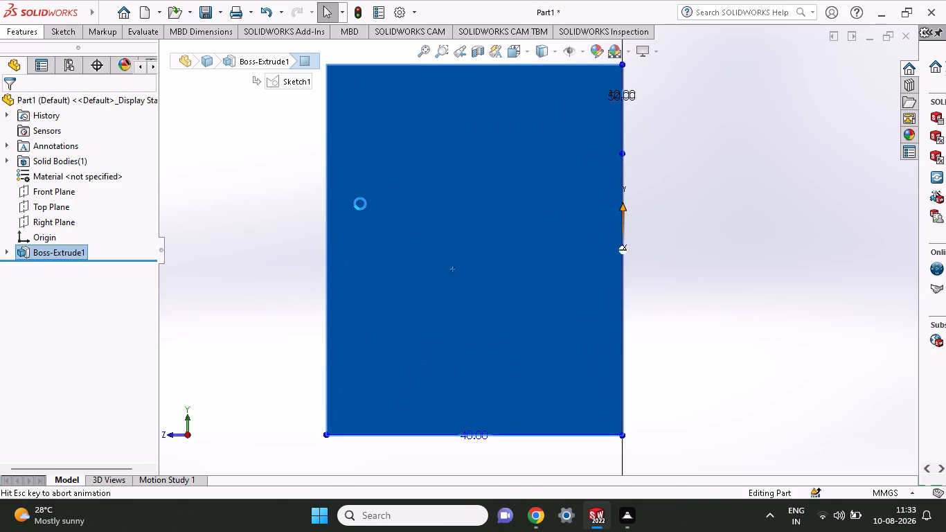
Draw connected lines from the face's lower Z=0 corner: about 38 mm up the edge, 10 mm across, 20.6 mm down, 5 mm across.
{"action": "scroll", "coordinate": [410, 209], "scroll_direction": "up", "scroll_amount": 3}
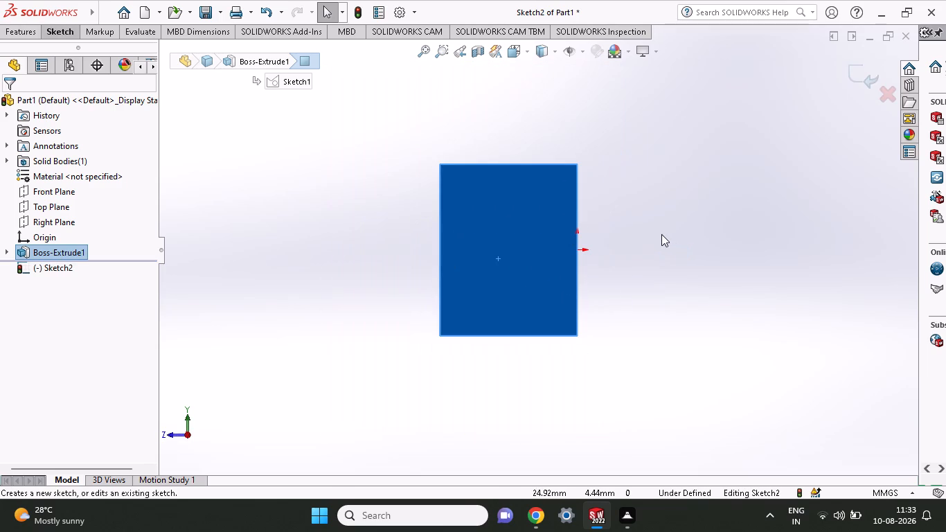
{"action": "scroll", "coordinate": [651, 234], "scroll_direction": "down", "scroll_amount": 1}
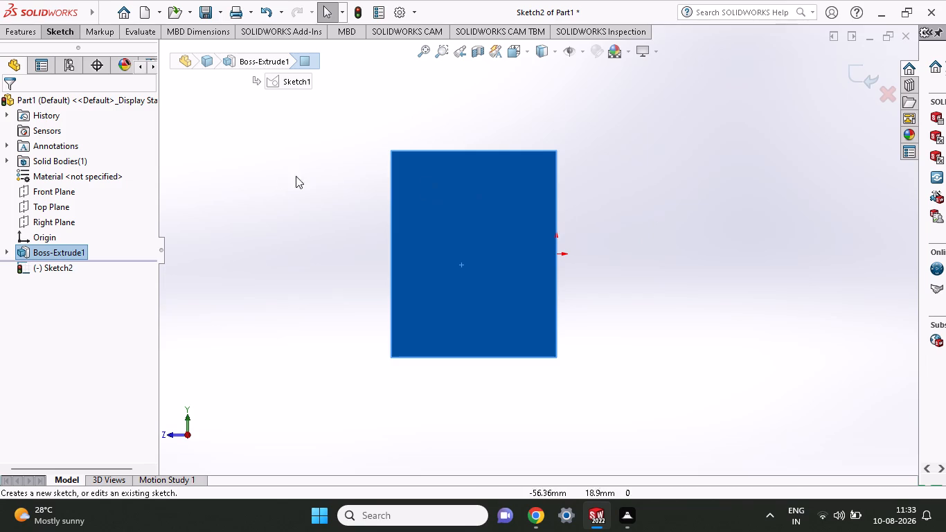
{"action": "left_click", "coordinate": [50, 33]}
{"action": "left_click", "coordinate": [91, 48]}
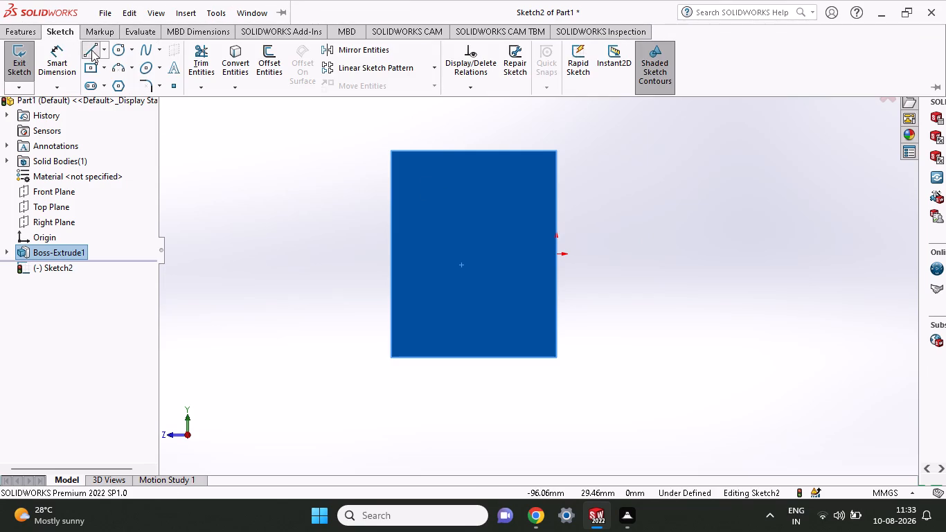
{"action": "left_click", "coordinate": [555, 360]}
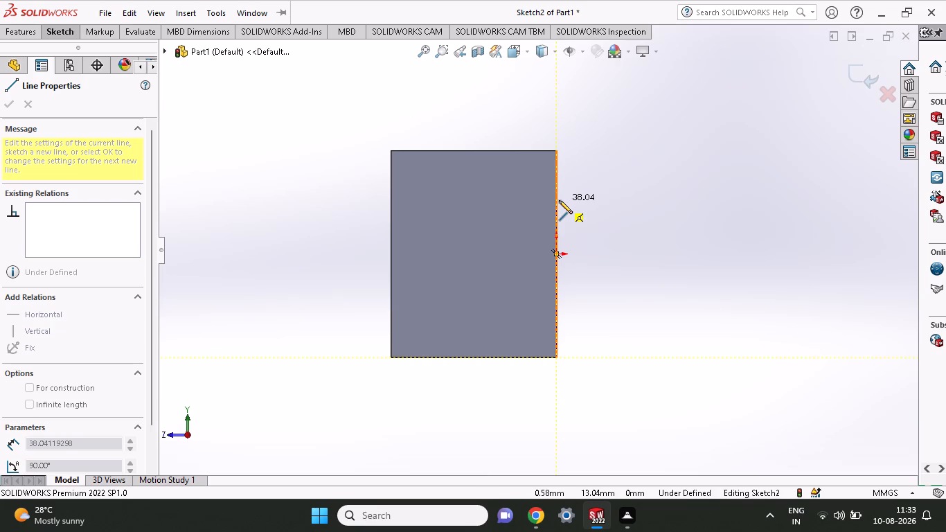
{"action": "left_click", "coordinate": [559, 200]}
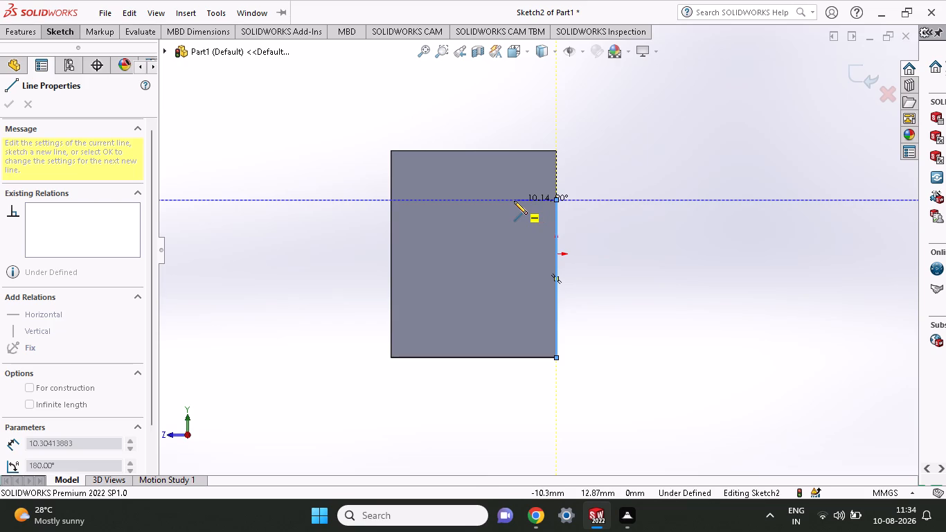
{"action": "left_click", "coordinate": [514, 201]}
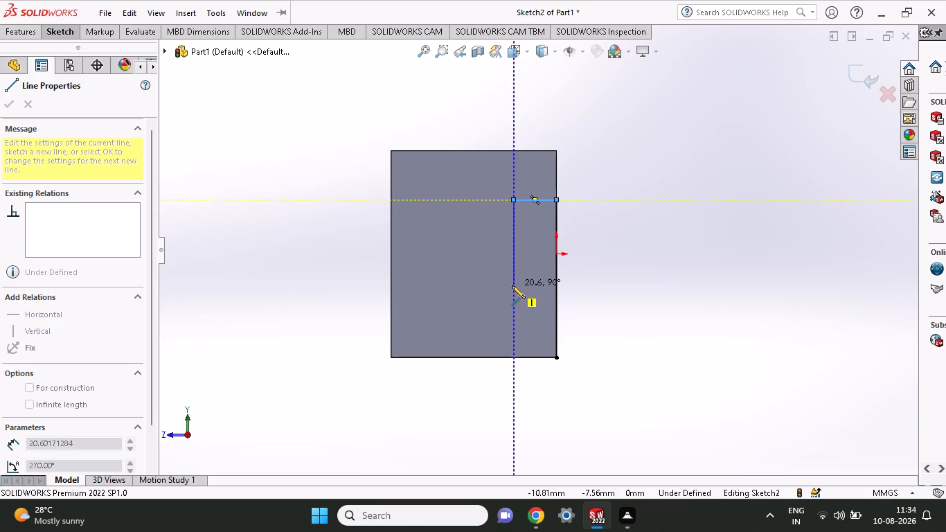
{"action": "left_click", "coordinate": [512, 285]}
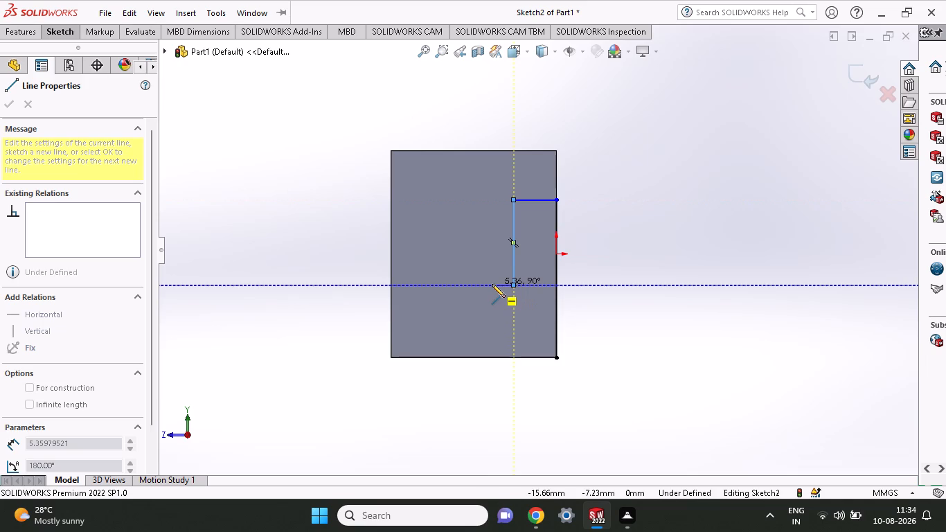
{"action": "left_click", "coordinate": [492, 284]}
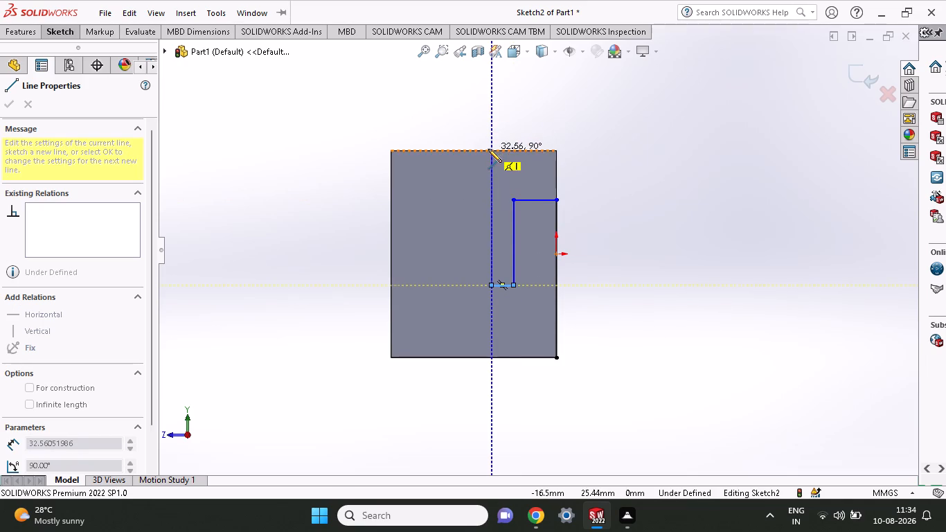
Continue the profile about 32.6 mm up to the top edge, 9.5 mm along it, 32.6 mm down, across, up and about 6.9 mm to the opposite edge.
{"action": "left_click", "coordinate": [488, 149]}
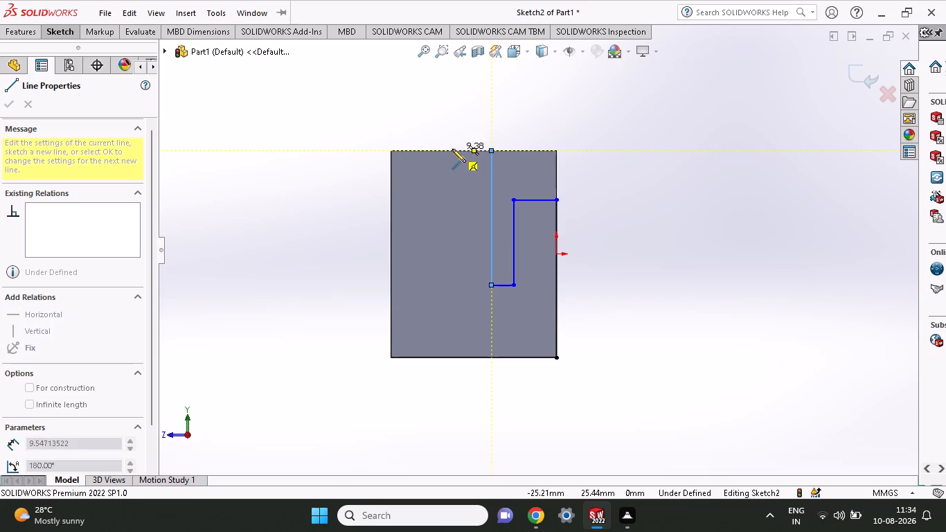
{"action": "left_click", "coordinate": [452, 149]}
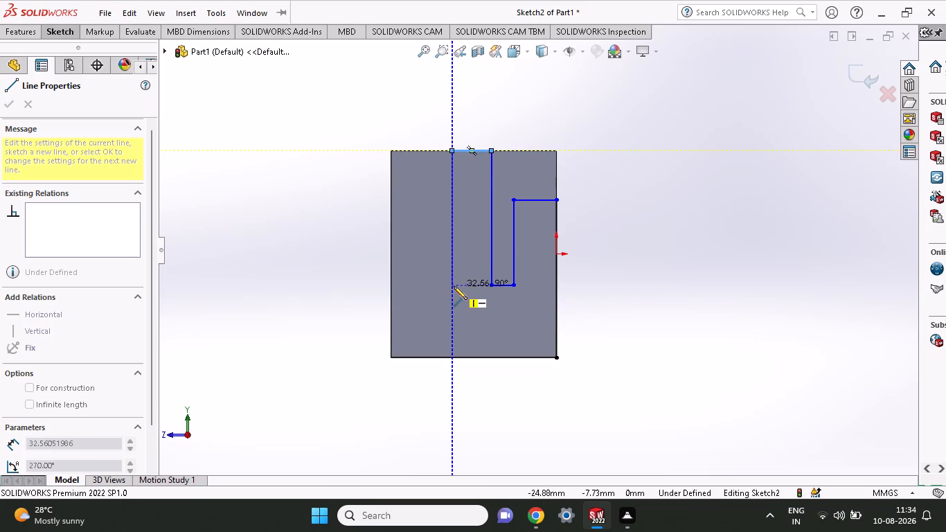
{"action": "left_click", "coordinate": [454, 286]}
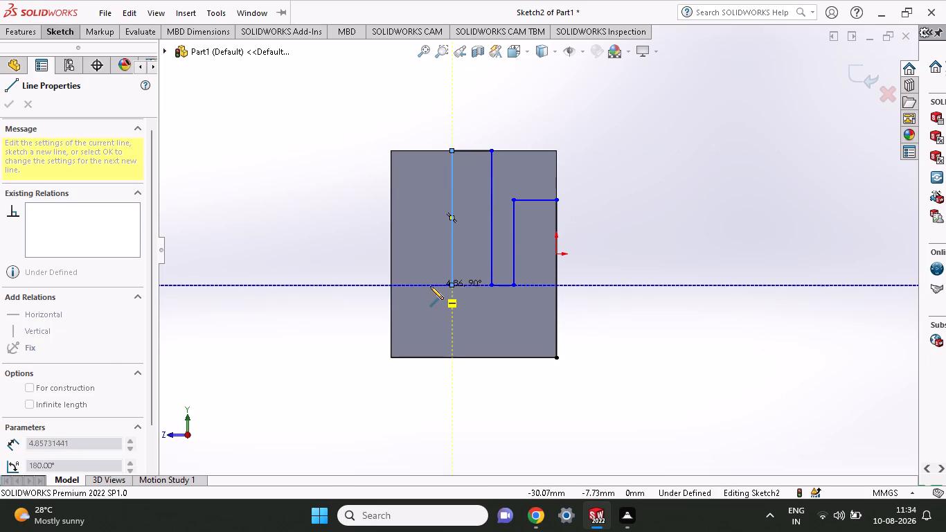
{"action": "left_click", "coordinate": [420, 285]}
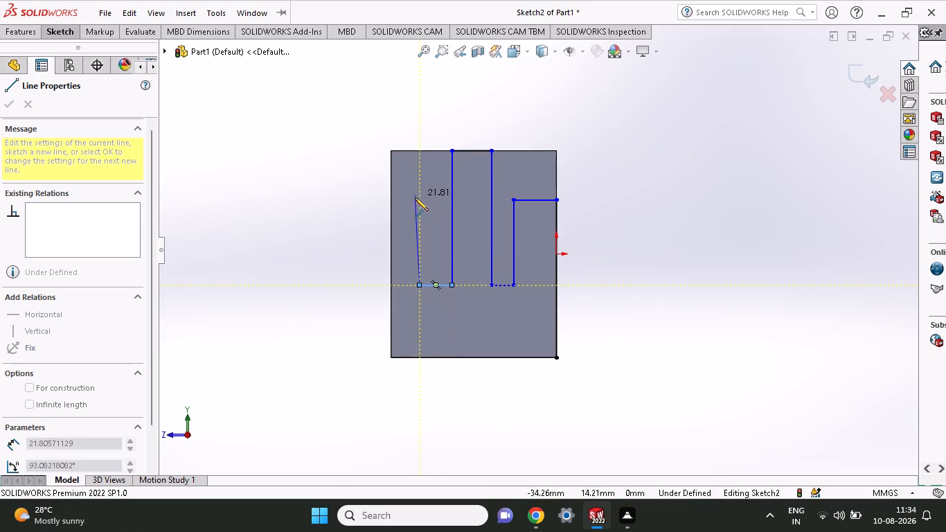
{"action": "left_click", "coordinate": [418, 198]}
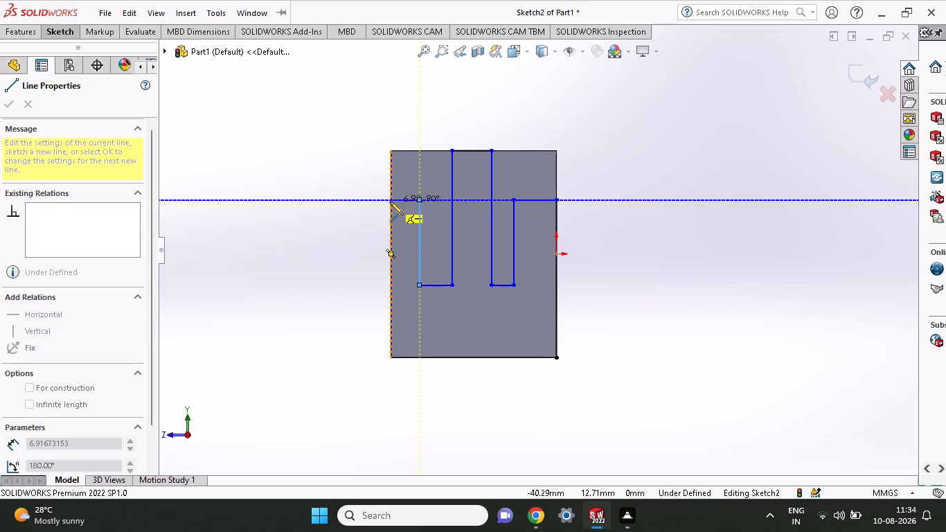
{"action": "left_click", "coordinate": [390, 202]}
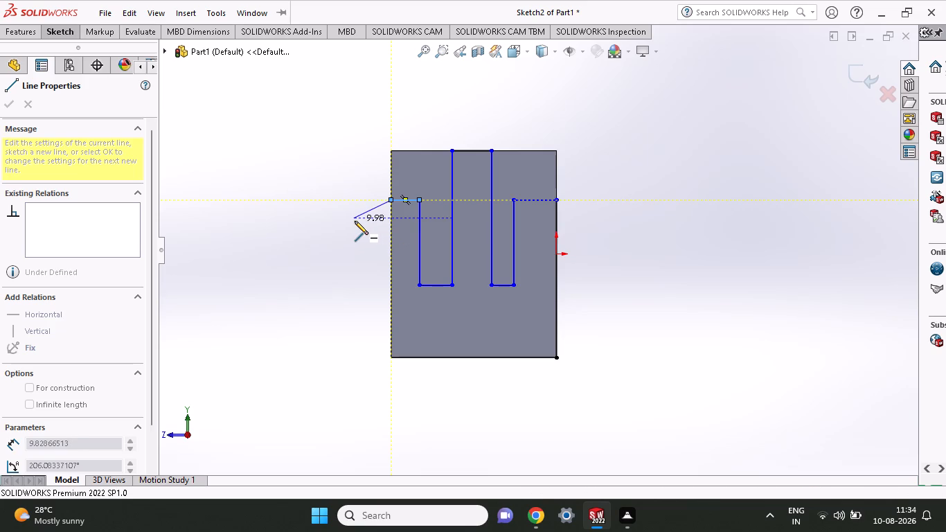
{"action": "right_click", "coordinate": [355, 221]}
{"action": "left_click", "coordinate": [366, 234]}
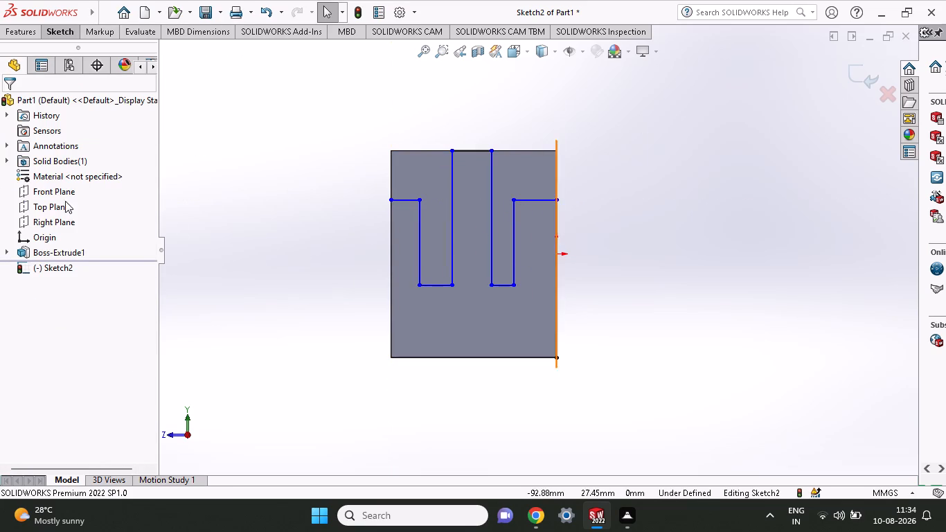
Dimension the vertical distance from the positive-Z shoulder to the adjacent slot's bottom as 20 mm.
{"action": "left_click", "coordinate": [55, 40]}
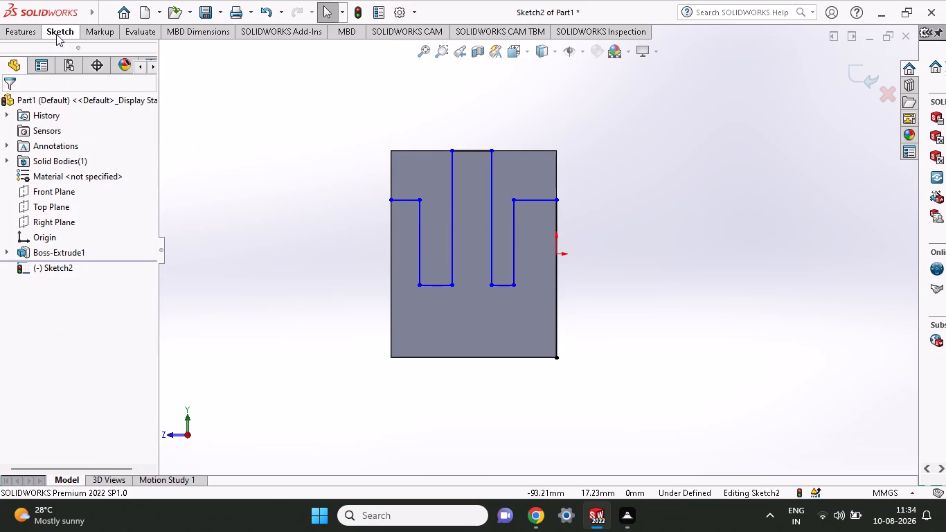
{"action": "left_click", "coordinate": [56, 33]}
{"action": "left_click", "coordinate": [61, 50]}
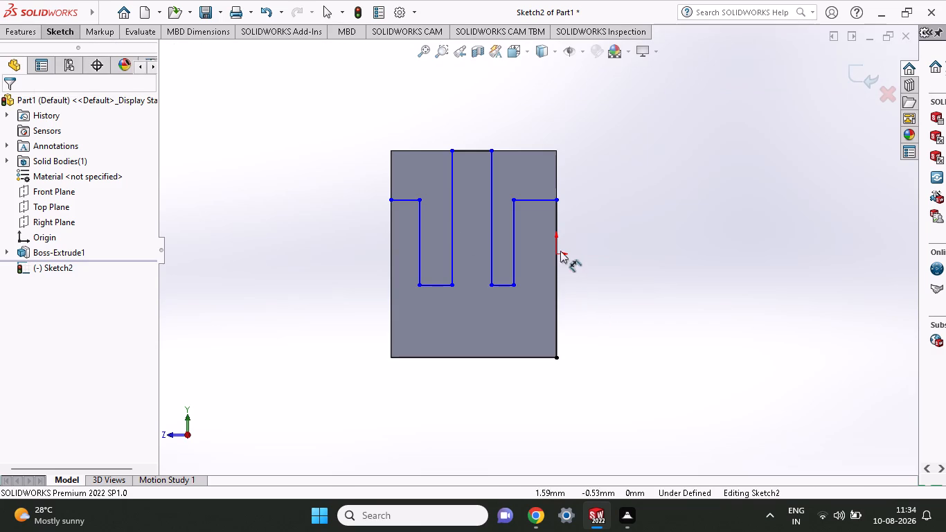
{"action": "left_click", "coordinate": [387, 200]}
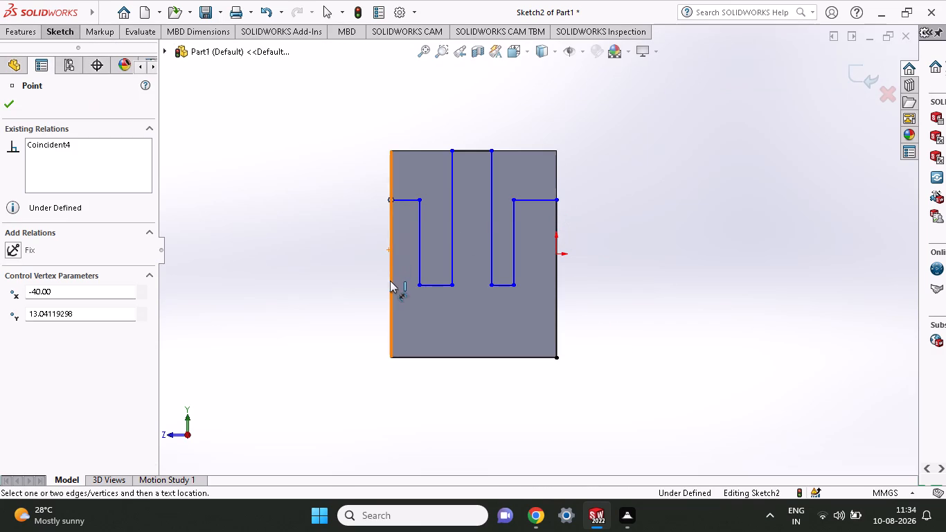
{"action": "left_click", "coordinate": [419, 286]}
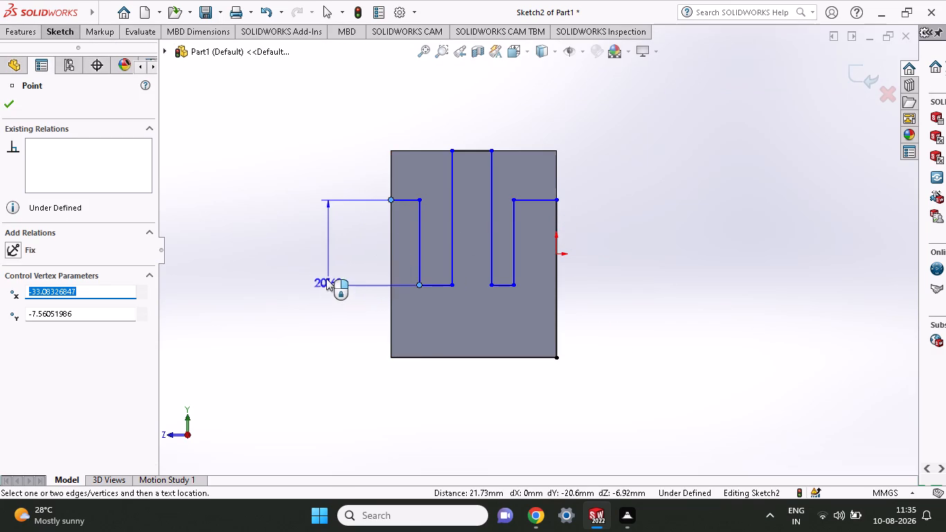
{"action": "left_click", "coordinate": [296, 278]}
{"action": "type", "text": "20"}
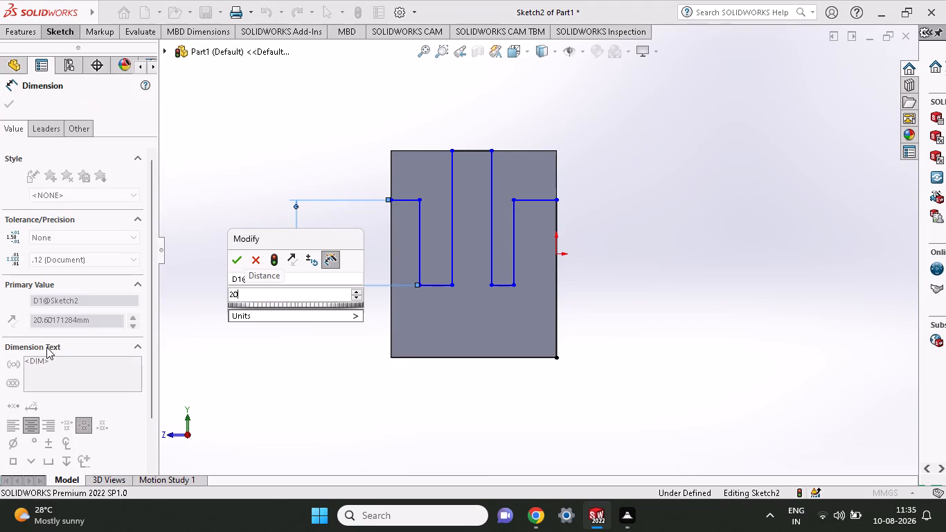
{"action": "key", "text": "Return"}
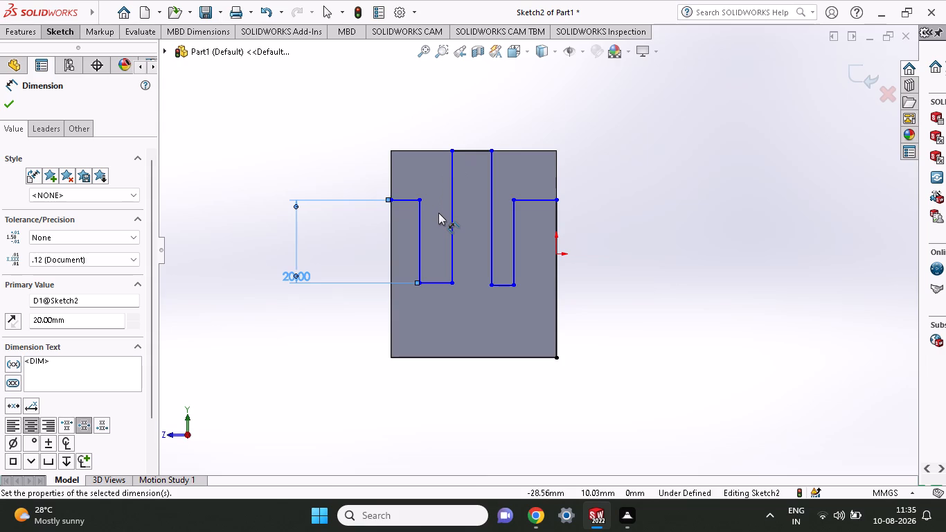
Dimension the horizontal shoulder line at the positive-Z edge to a width of 10 mm.
{"action": "left_click", "coordinate": [393, 199]}
{"action": "left_click", "coordinate": [418, 200]}
{"action": "left_click", "coordinate": [415, 91]}
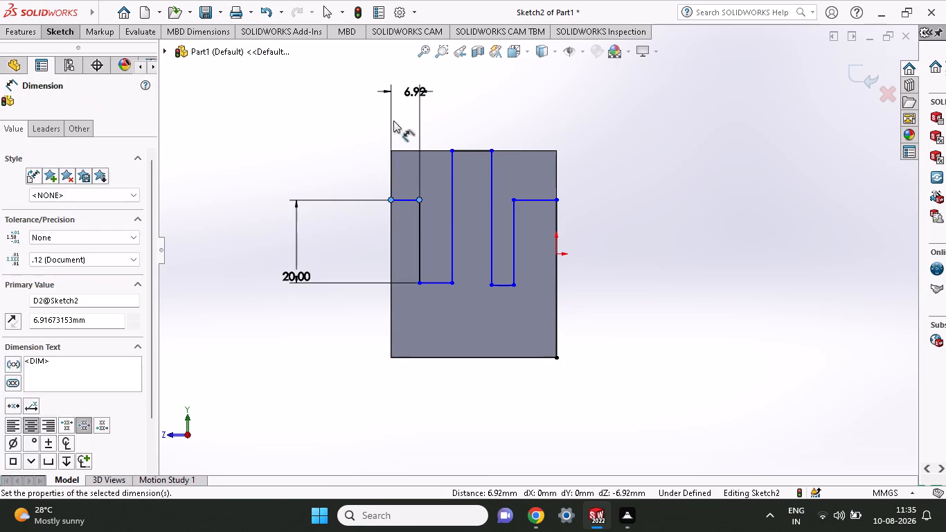
{"action": "key", "text": "1"}
{"action": "key", "text": "0"}
{"action": "key", "text": "Return"}
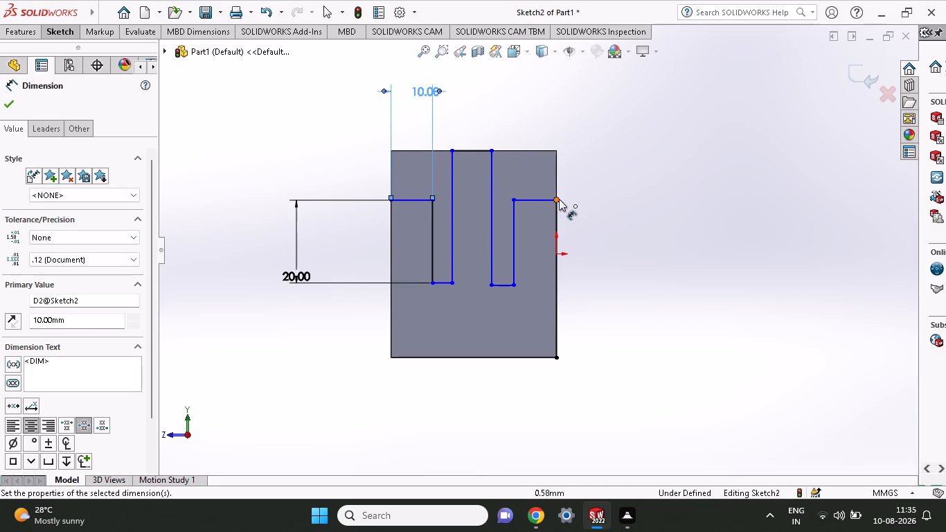
Dimension the horizontal shoulder line at the edge beside the origin to a width of 10 mm.
{"action": "left_click", "coordinate": [515, 199]}
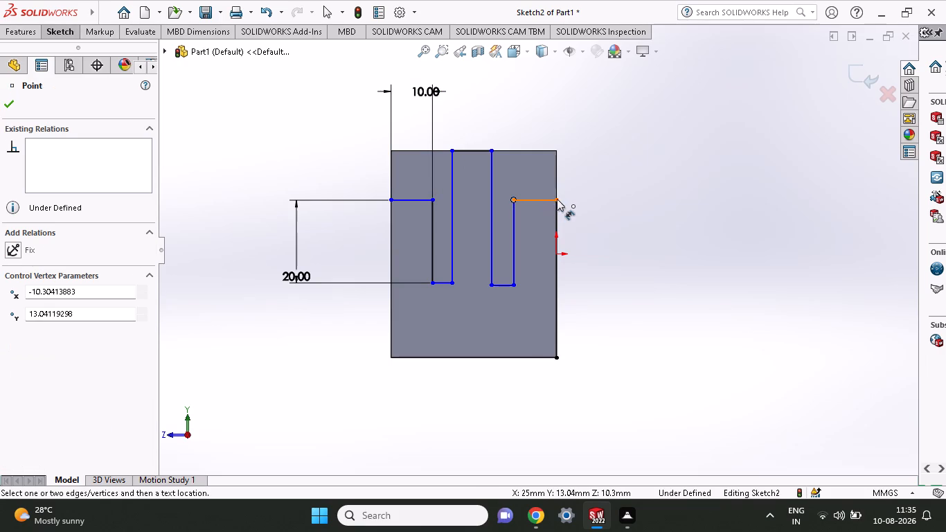
{"action": "left_click", "coordinate": [559, 199]}
{"action": "left_click", "coordinate": [562, 93]}
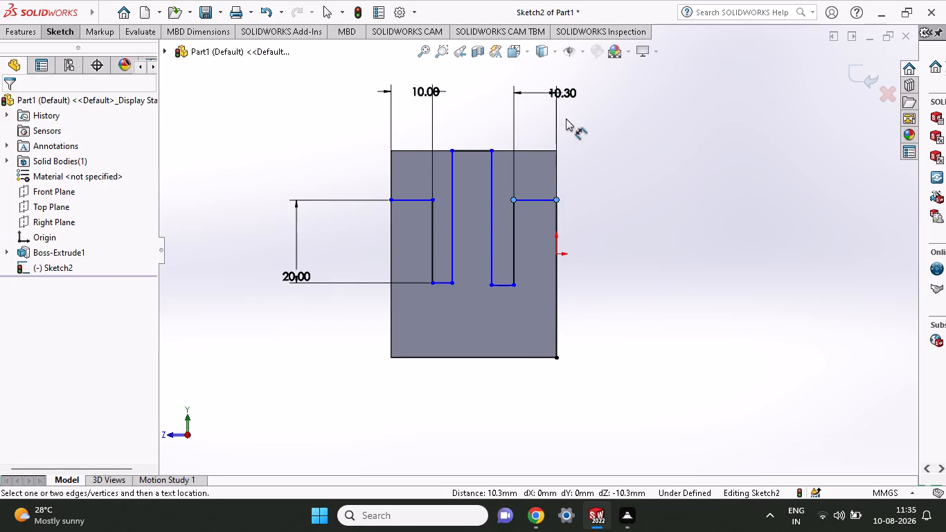
{"action": "type", "text": "10"}
{"action": "key", "text": "Return"}
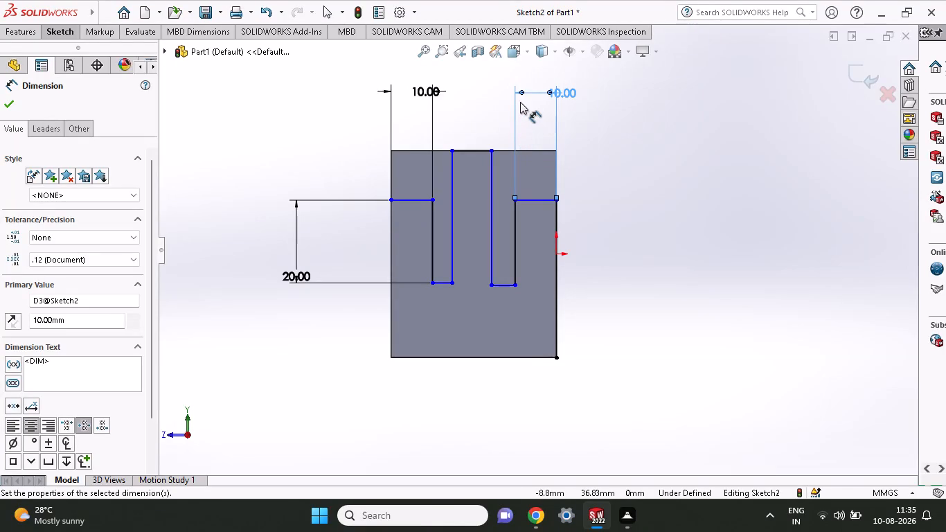
Dimension the central top segment from its midpoint to its positive-Z endpoint as 5 mm.
{"action": "left_click", "coordinate": [471, 152]}
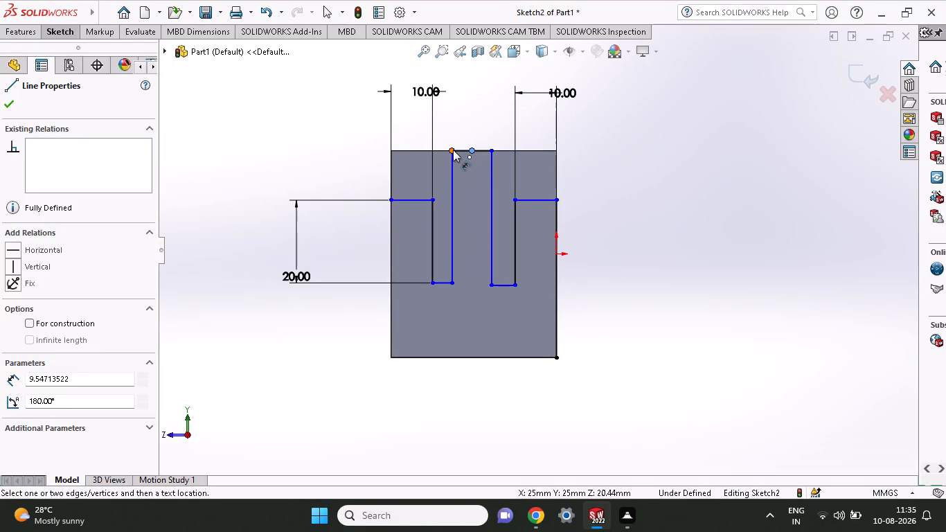
{"action": "left_click", "coordinate": [453, 150]}
{"action": "left_click", "coordinate": [453, 105]}
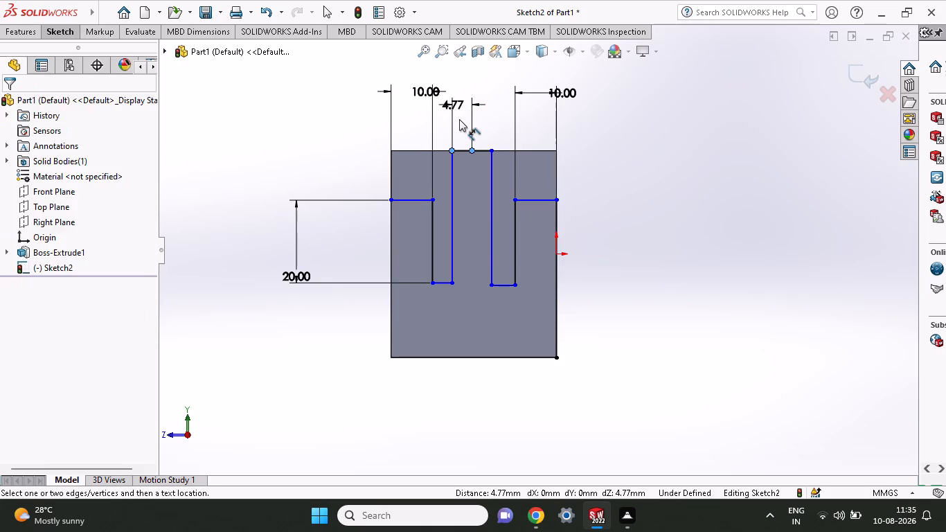
{"action": "key", "text": "5"}
{"action": "key", "text": "Return"}
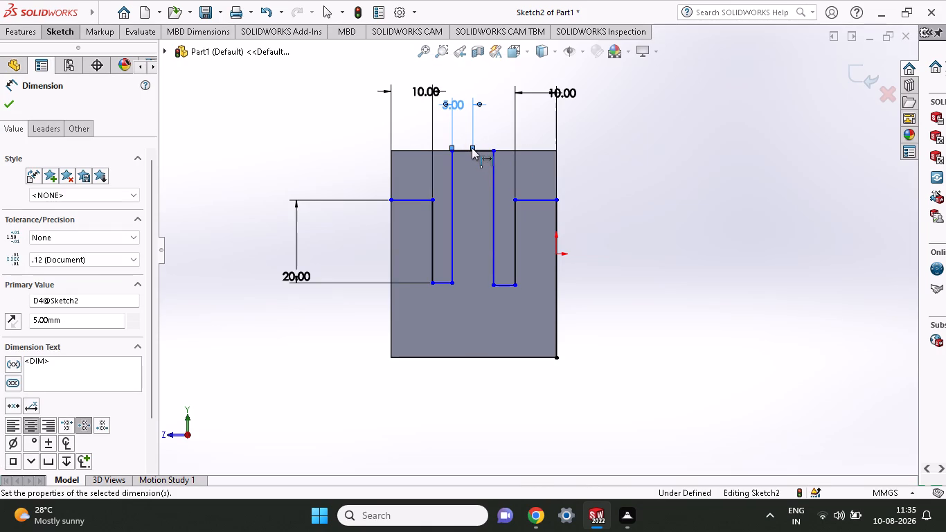
Reattach the 5 mm dimension from the top segment's midpoint to its opposite endpoint, making it a 10 mm full-width dimension.
{"action": "scroll", "coordinate": [472, 148], "scroll_direction": "down", "scroll_amount": 7}
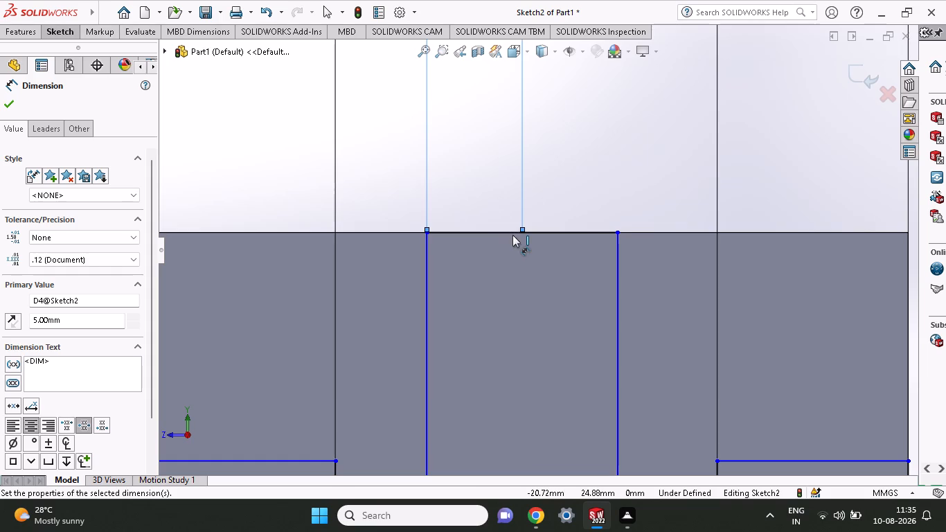
{"action": "left_click", "coordinate": [521, 231]}
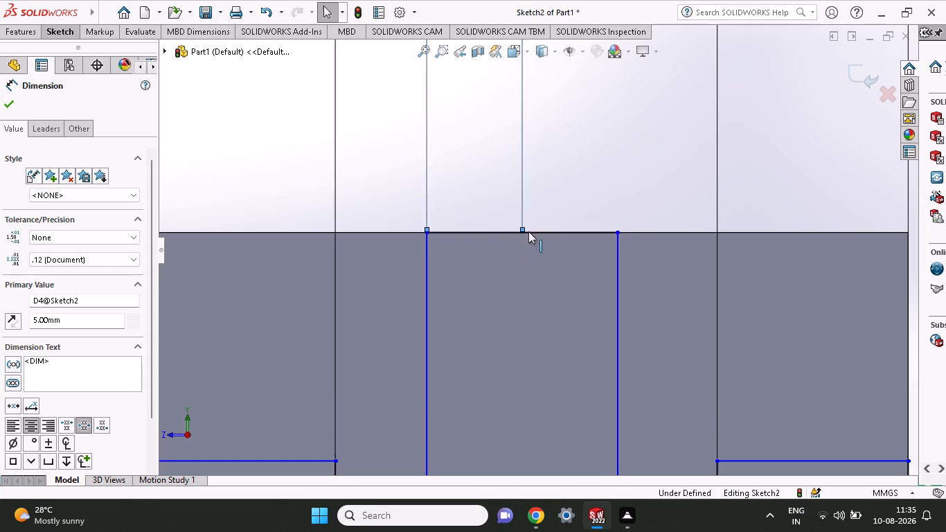
{"action": "left_click", "coordinate": [616, 233]}
{"action": "scroll", "coordinate": [618, 229], "scroll_direction": "up", "scroll_amount": 5}
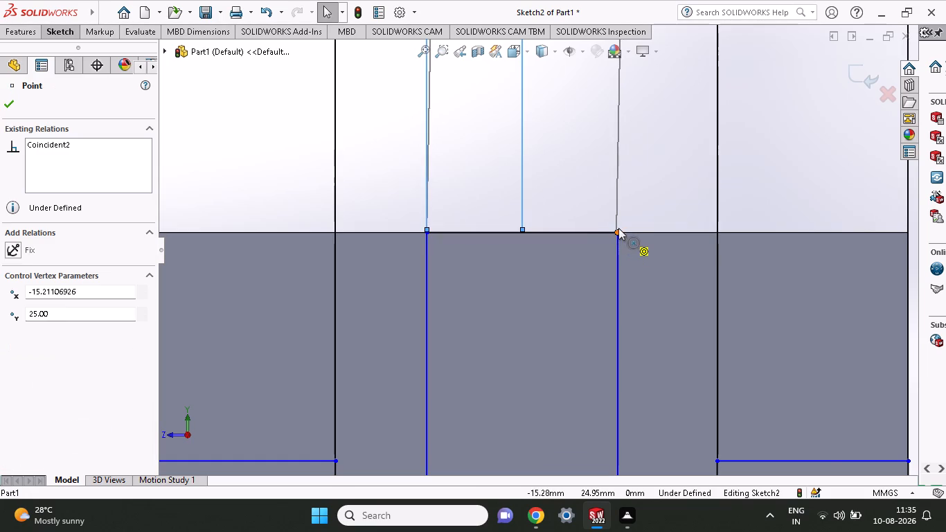
{"action": "scroll", "coordinate": [618, 228], "scroll_direction": "up", "scroll_amount": 5}
{"action": "scroll", "coordinate": [510, 208], "scroll_direction": "up", "scroll_amount": 4}
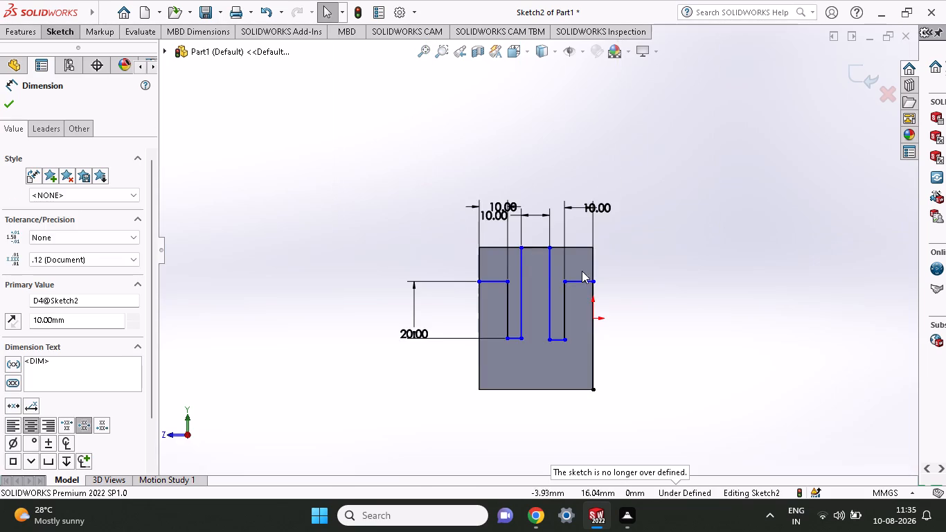
{"action": "scroll", "coordinate": [582, 266], "scroll_direction": "down", "scroll_amount": 2}
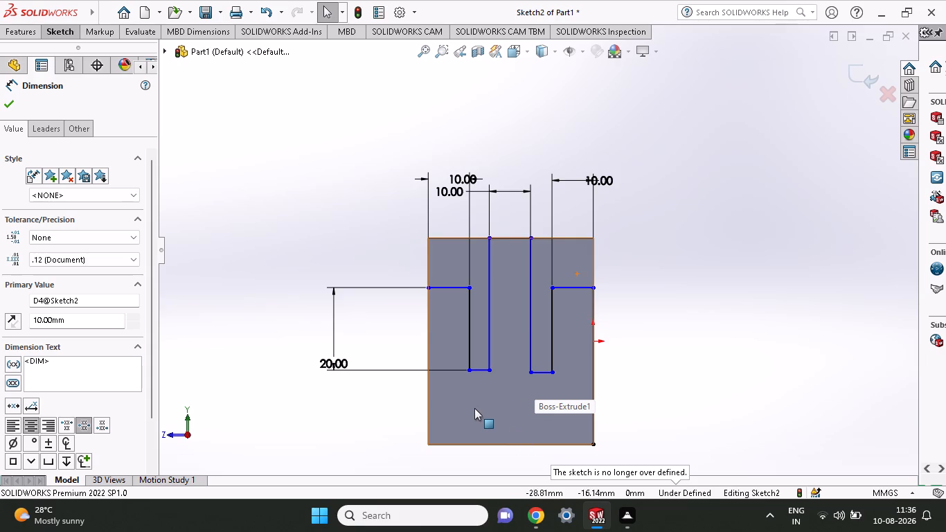
Dimension the vertical distance from the origin-side shoulder to that side's slot floor as 20 mm.
{"action": "scroll", "coordinate": [474, 408], "scroll_direction": "down", "scroll_amount": 3}
{"action": "scroll", "coordinate": [476, 415], "scroll_direction": "up", "scroll_amount": 2}
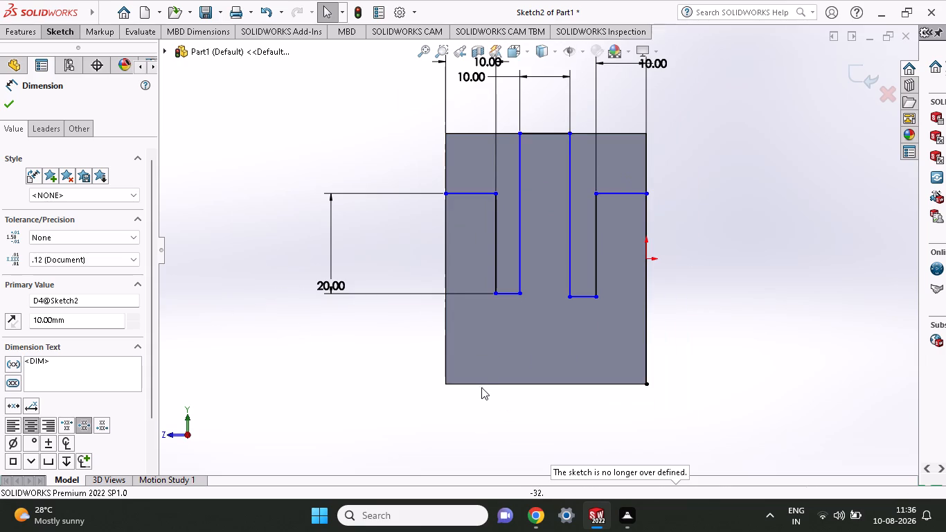
{"action": "scroll", "coordinate": [482, 353], "scroll_direction": "up", "scroll_amount": 2}
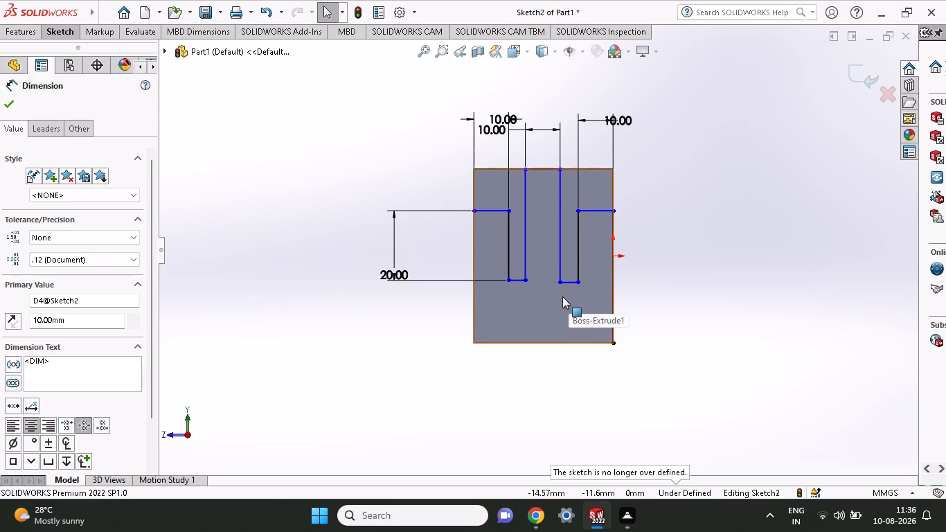
{"action": "left_click", "coordinate": [73, 33]}
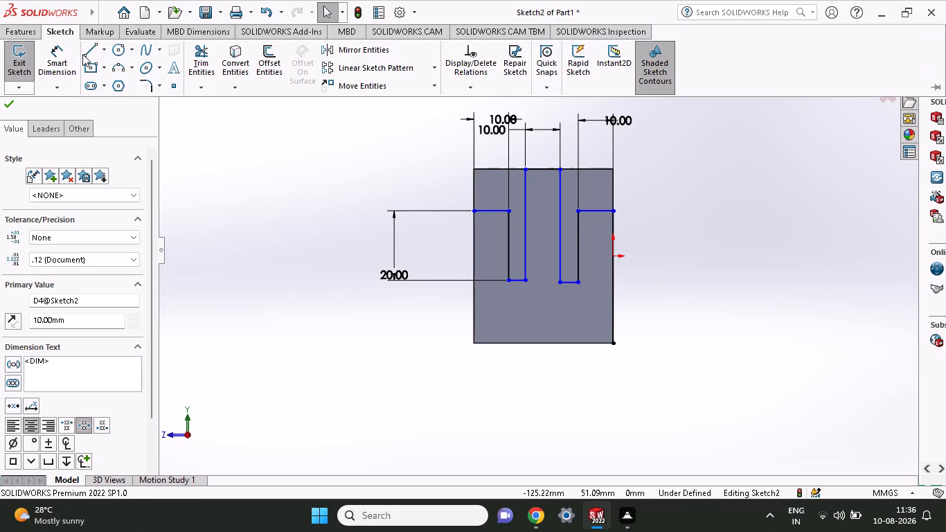
{"action": "left_click", "coordinate": [64, 66]}
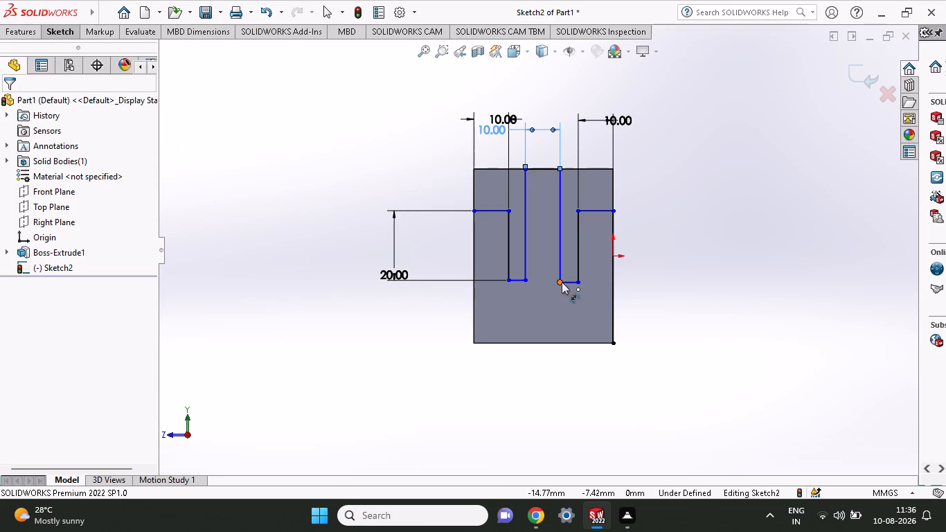
{"action": "left_click", "coordinate": [562, 282]}
{"action": "left_click", "coordinate": [613, 208]}
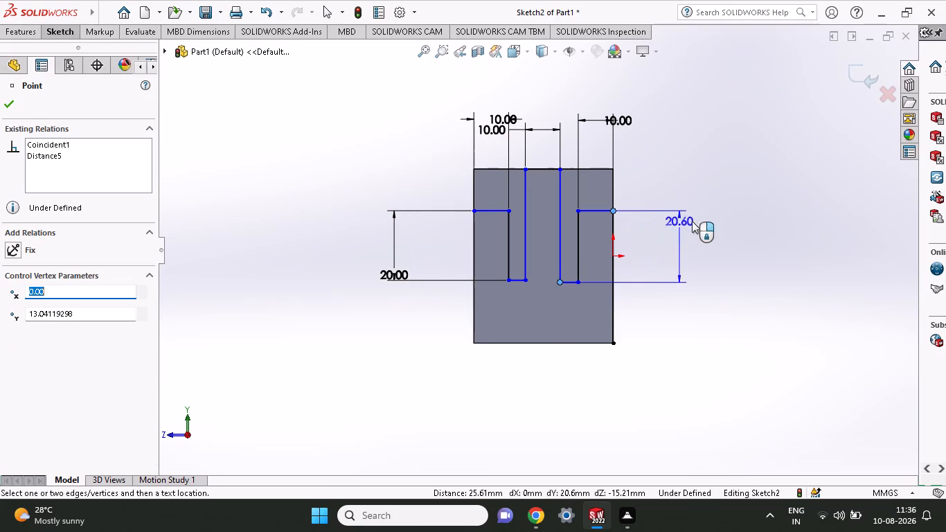
{"action": "left_click", "coordinate": [695, 221]}
{"action": "type", "text": "20"}
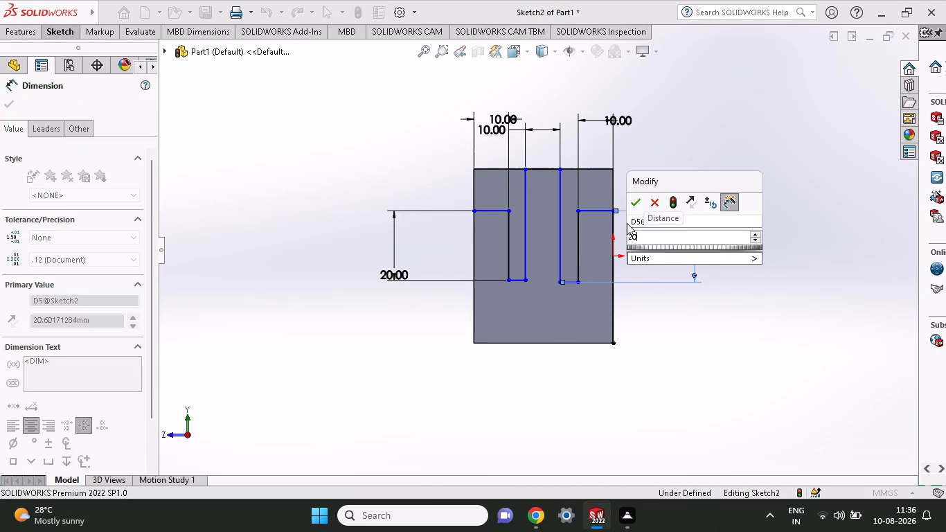
{"action": "key", "text": "Return"}
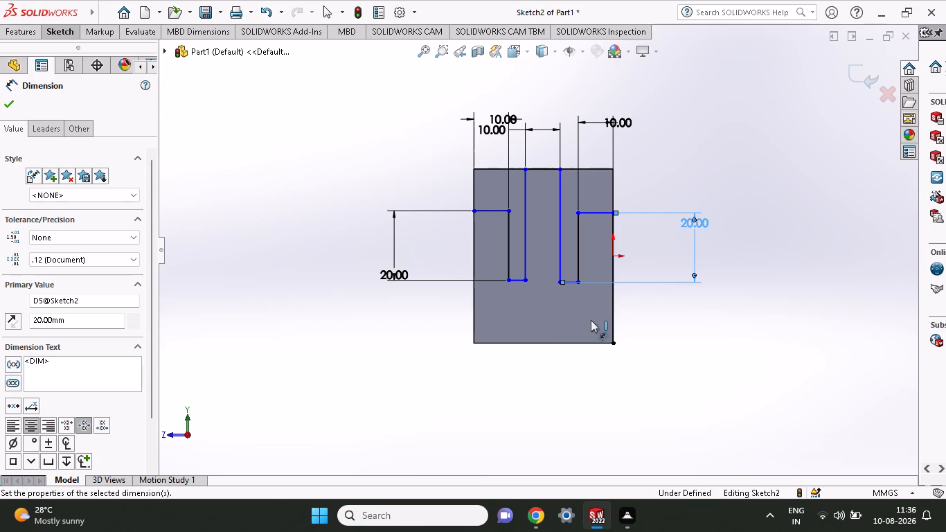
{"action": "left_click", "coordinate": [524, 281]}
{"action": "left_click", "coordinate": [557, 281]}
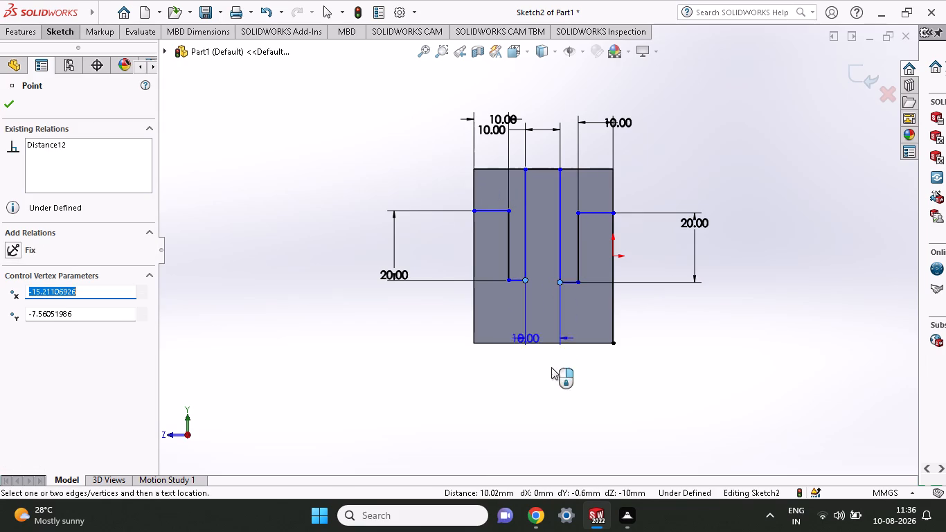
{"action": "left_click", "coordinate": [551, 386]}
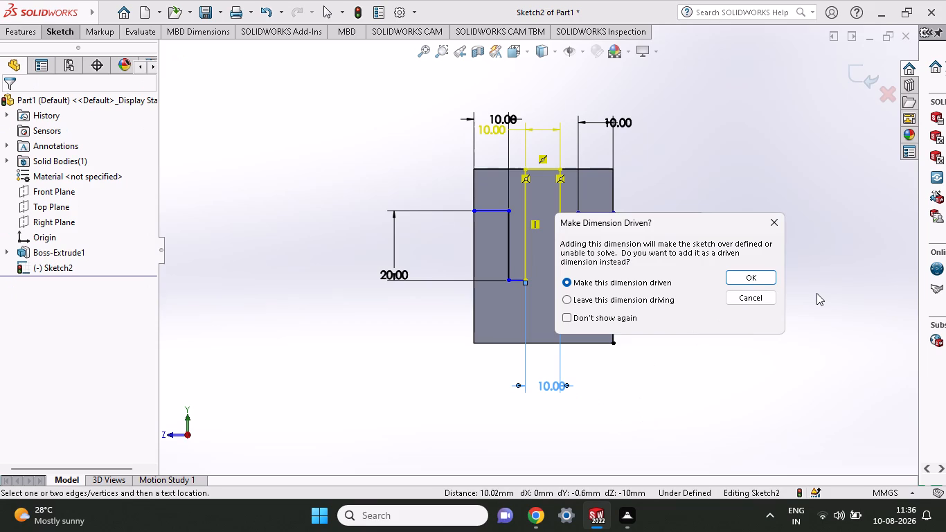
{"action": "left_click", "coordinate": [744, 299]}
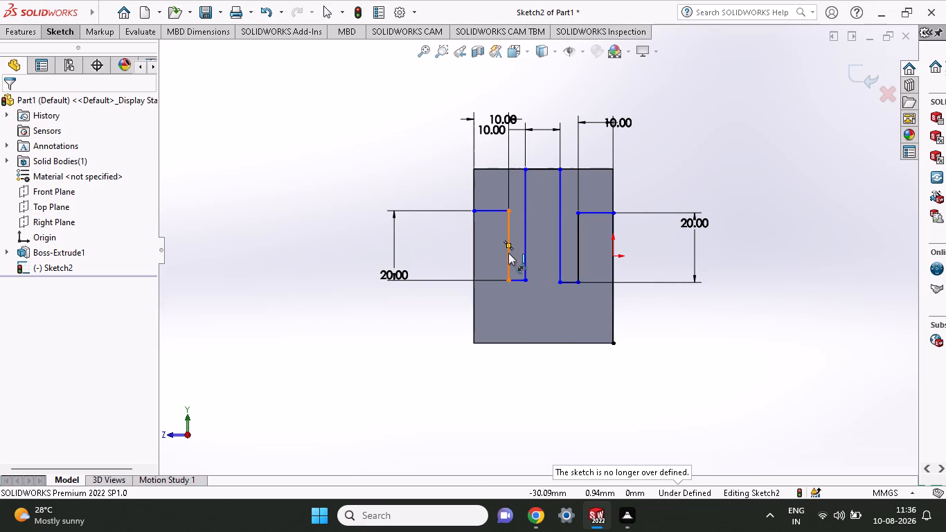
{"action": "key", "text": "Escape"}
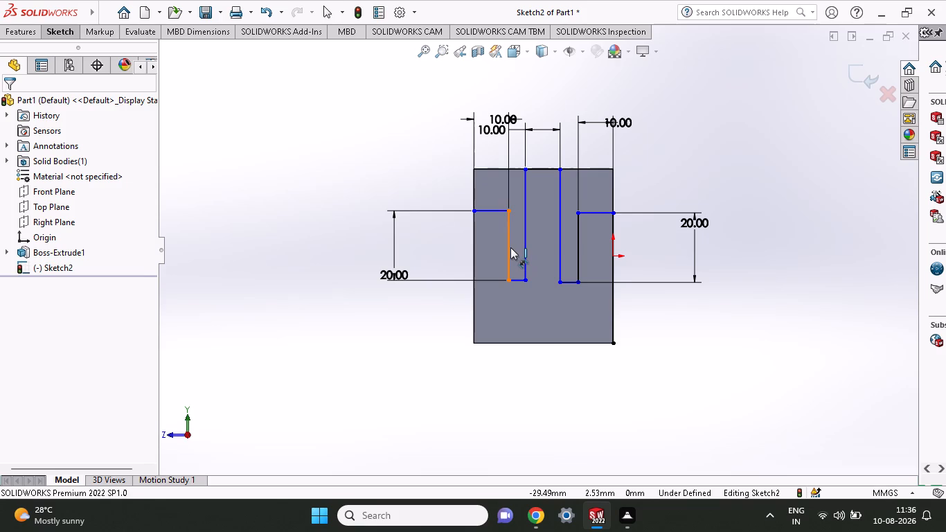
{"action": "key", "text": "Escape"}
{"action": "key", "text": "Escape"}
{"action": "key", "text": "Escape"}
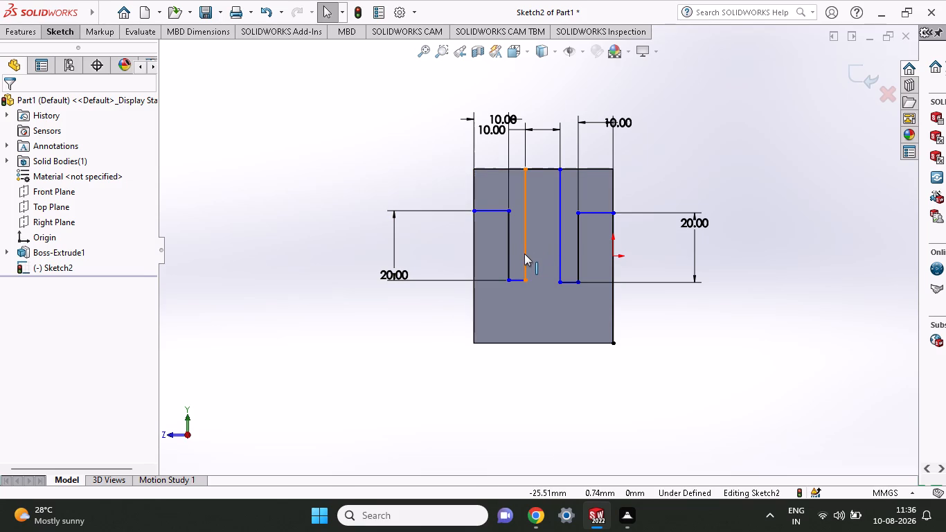
Apply an Equal relation to the two long vertical lines bounding the central tongue.
{"action": "left_click", "coordinate": [524, 254], "text": "shift"}
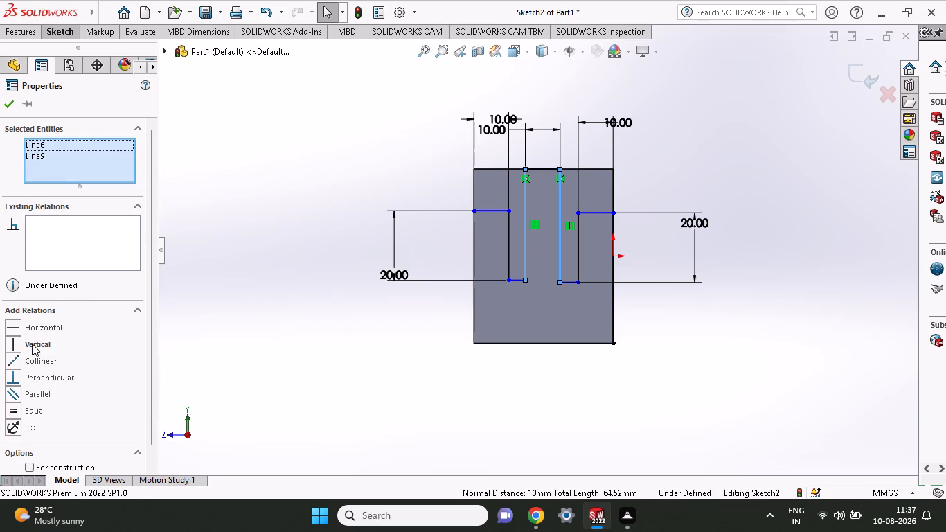
{"action": "left_click", "coordinate": [35, 411]}
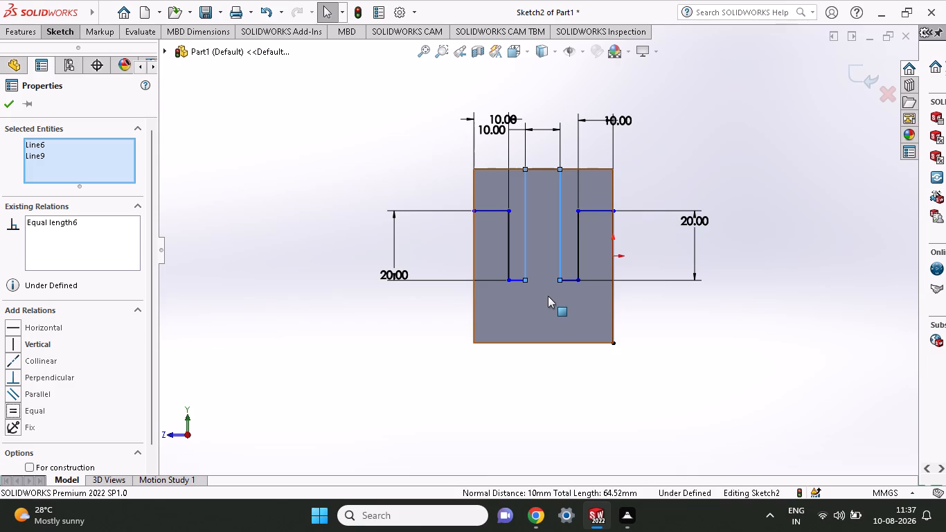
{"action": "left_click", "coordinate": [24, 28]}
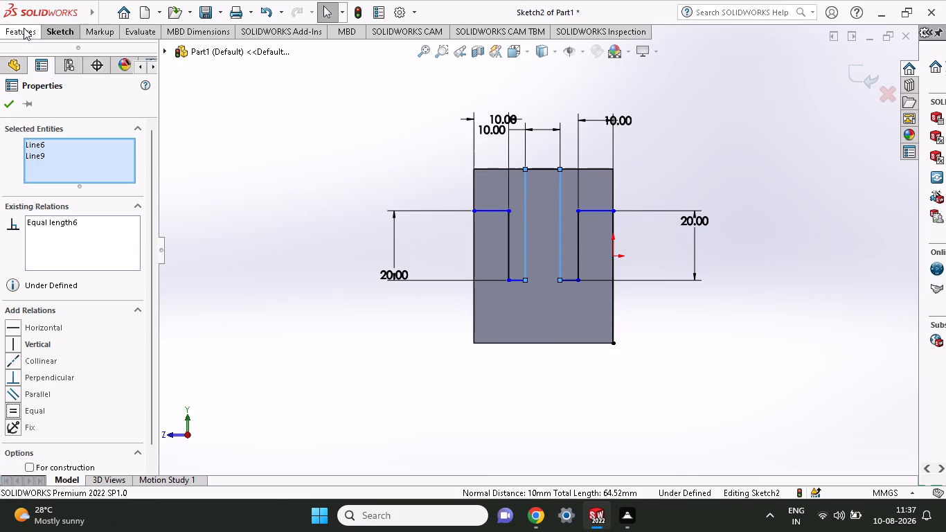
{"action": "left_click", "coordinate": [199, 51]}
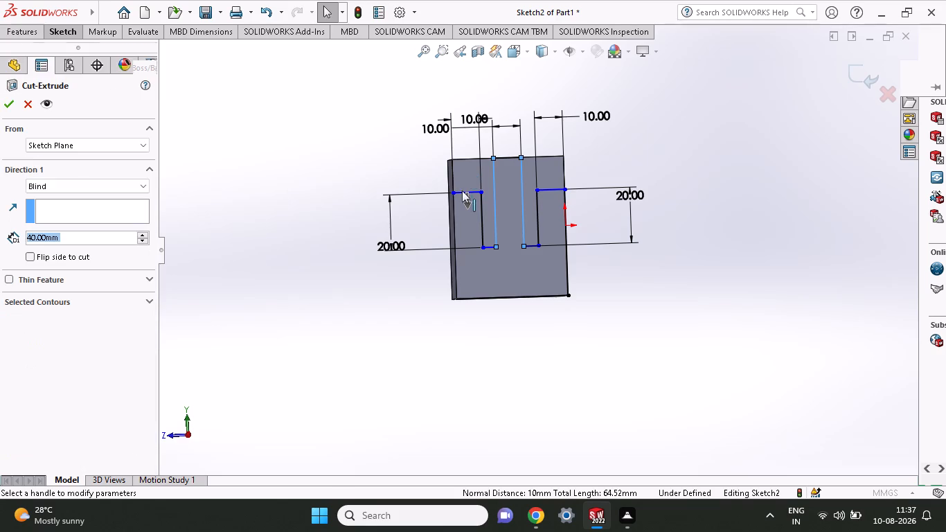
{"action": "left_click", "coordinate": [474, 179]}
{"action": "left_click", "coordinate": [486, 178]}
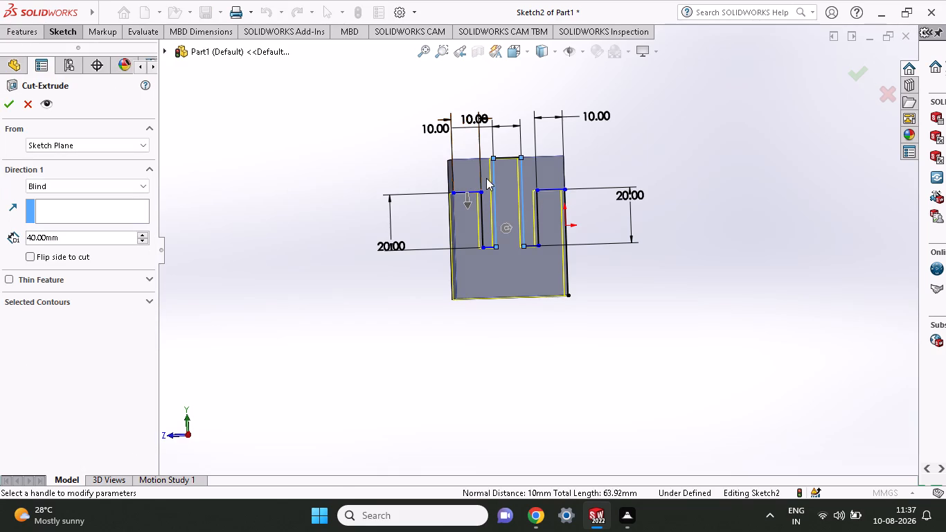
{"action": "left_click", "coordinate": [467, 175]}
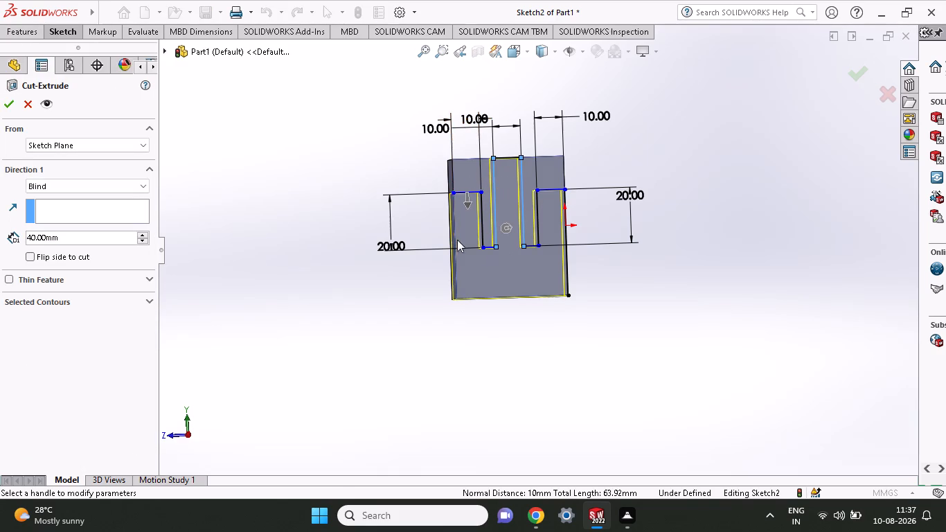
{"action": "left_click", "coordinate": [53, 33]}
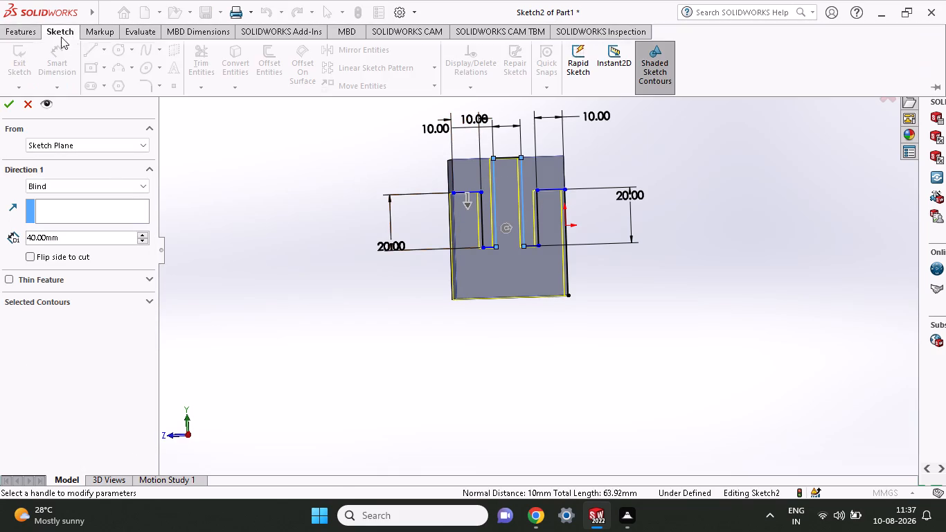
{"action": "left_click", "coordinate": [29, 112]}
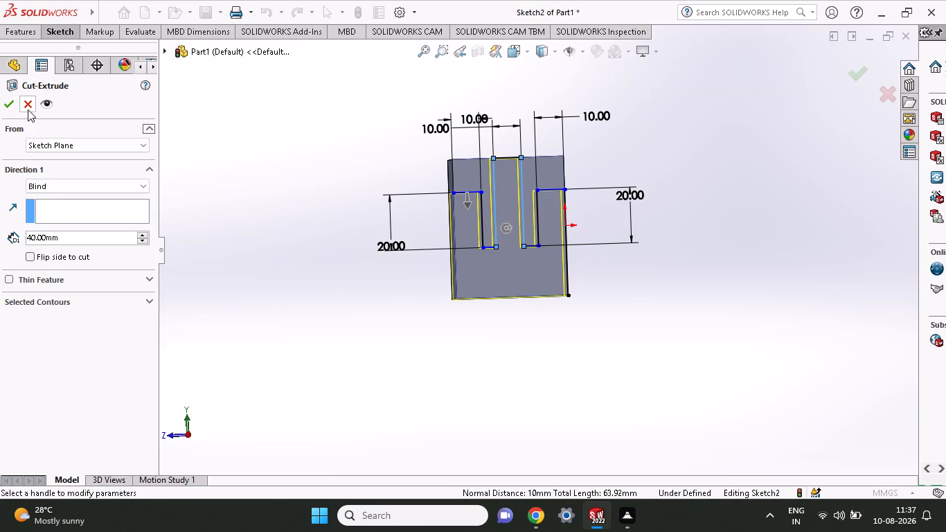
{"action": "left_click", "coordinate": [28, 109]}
Draw connected lines from the positive-Z shoulder's outer endpoint up to the face corner and 10 mm inward along the top edge.
{"action": "left_click", "coordinate": [66, 36]}
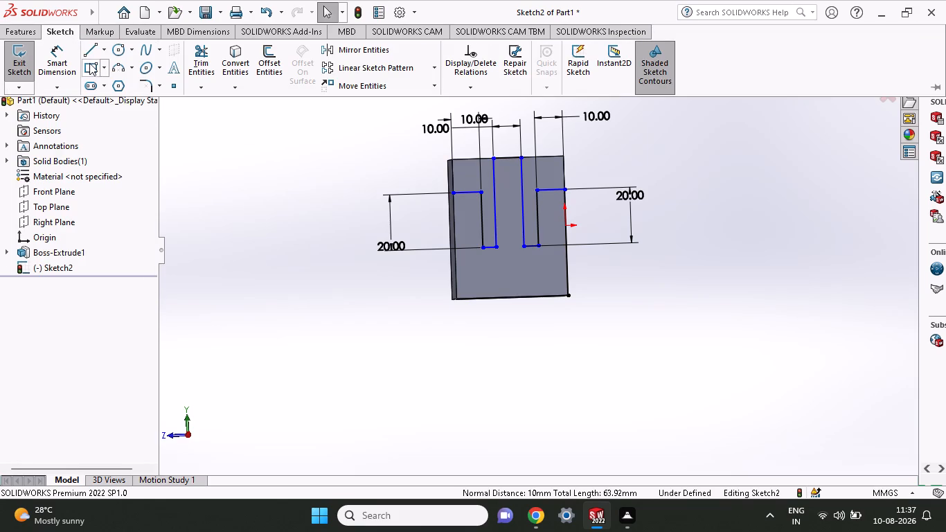
{"action": "left_click", "coordinate": [87, 55]}
{"action": "left_click", "coordinate": [454, 194]}
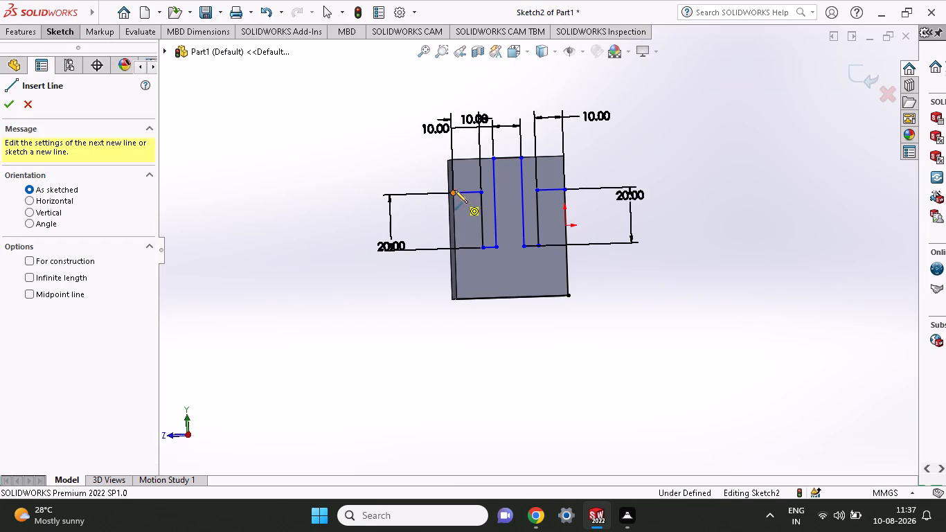
{"action": "left_click", "coordinate": [454, 159]}
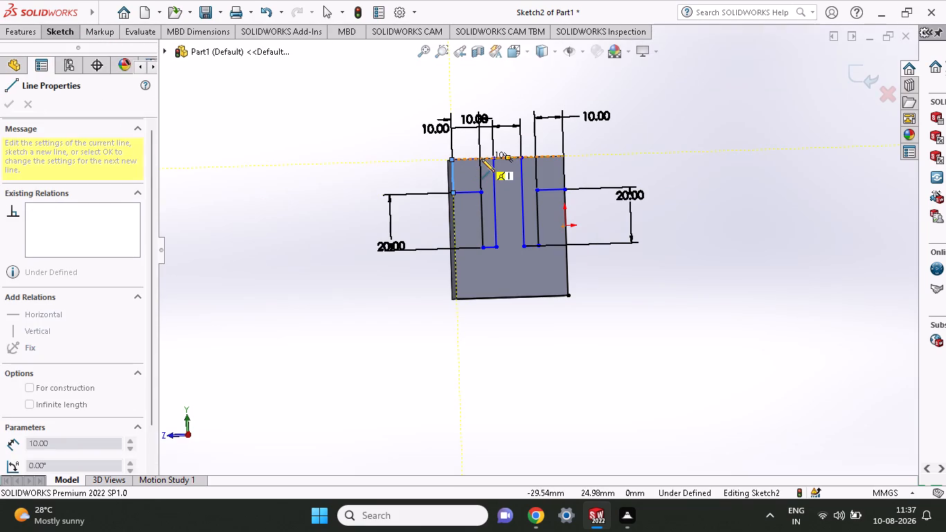
{"action": "left_click", "coordinate": [479, 159]}
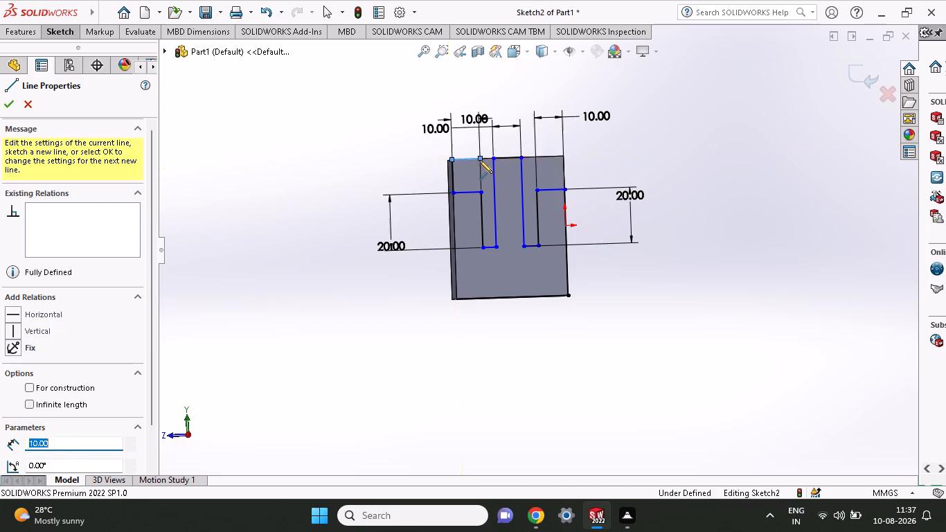
{"action": "right_click", "coordinate": [345, 176]}
{"action": "left_click", "coordinate": [368, 184]}
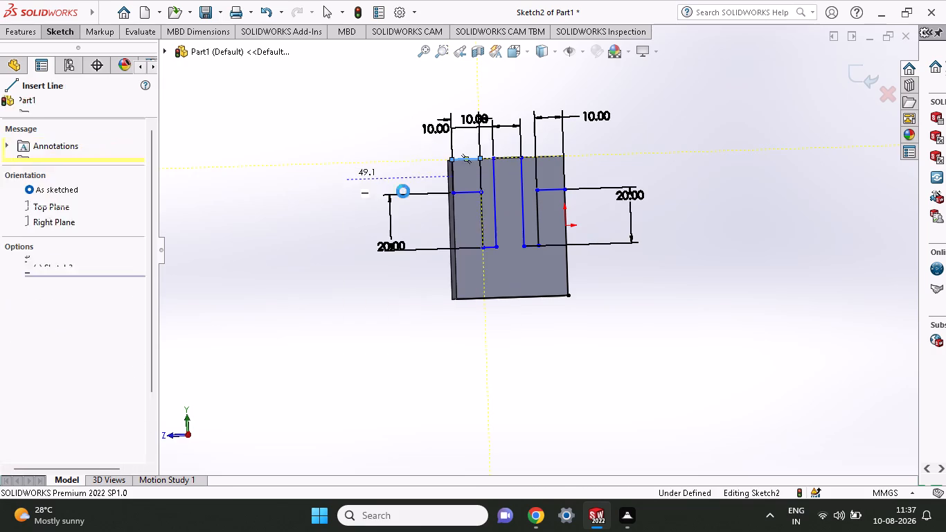
Draw connected lines from the origin-side shoulder's outer endpoint up to the corner, 10 mm inward along the top edge, and down to the slot floor.
{"action": "scroll", "coordinate": [496, 188], "scroll_direction": "up", "scroll_amount": 3}
{"action": "scroll", "coordinate": [524, 190], "scroll_direction": "down", "scroll_amount": 10}
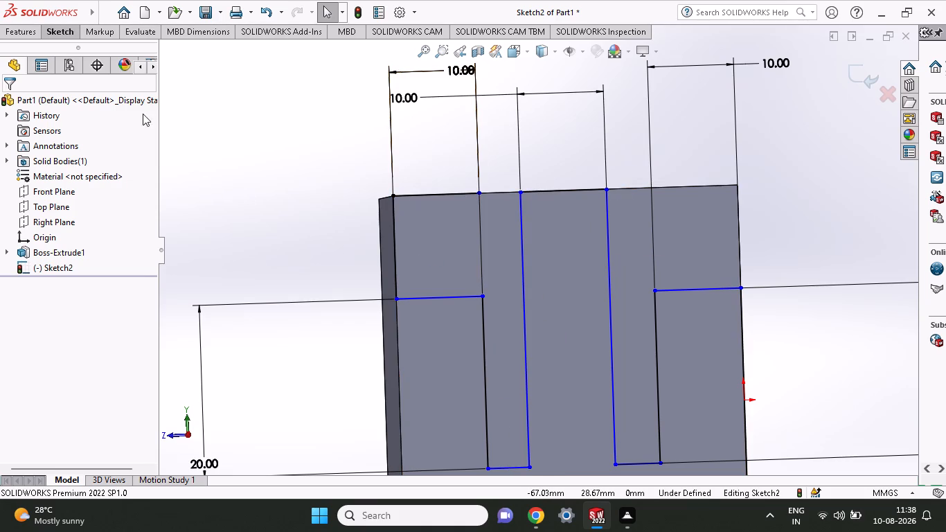
{"action": "left_click", "coordinate": [70, 35]}
{"action": "left_click", "coordinate": [88, 57]}
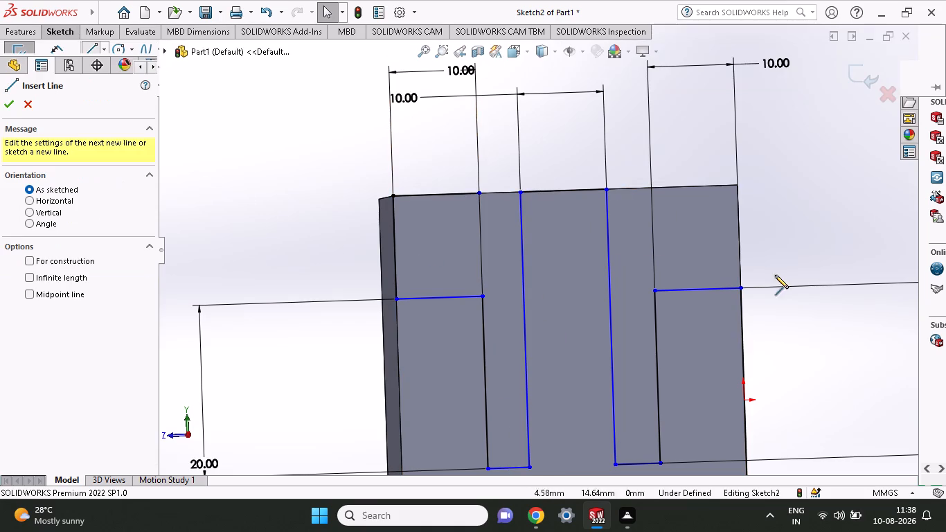
{"action": "left_click", "coordinate": [739, 287]}
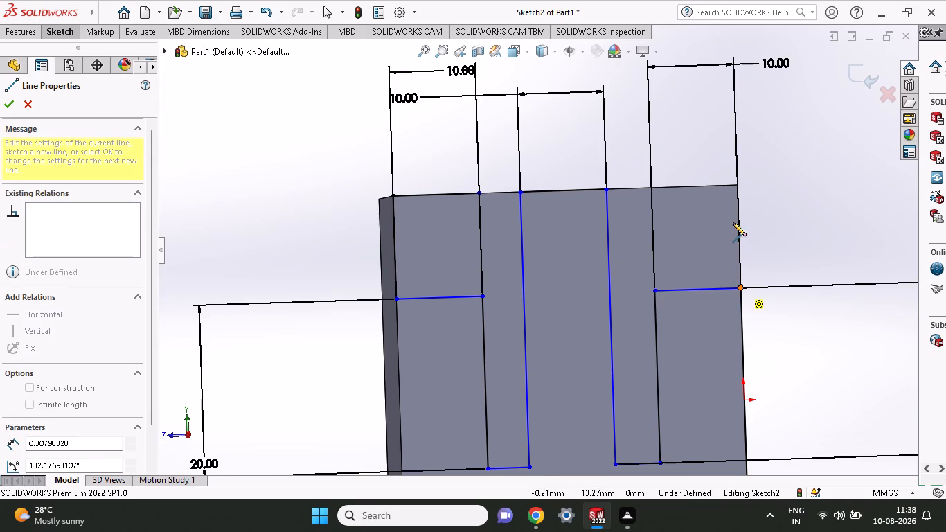
{"action": "left_click", "coordinate": [737, 185]}
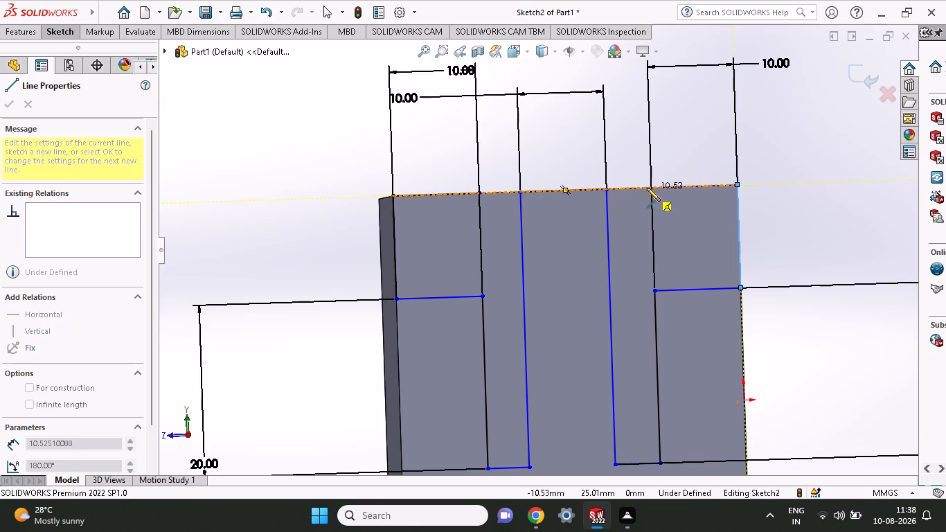
{"action": "left_click", "coordinate": [650, 186]}
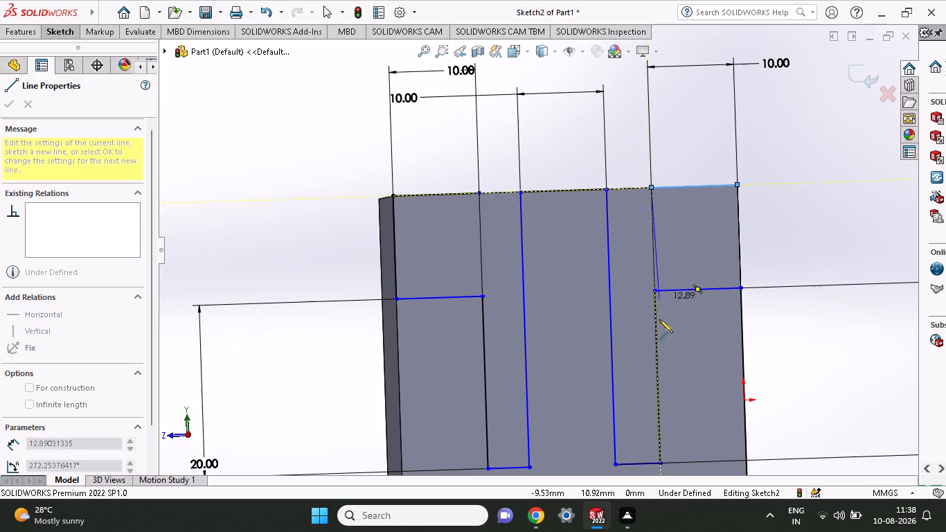
{"action": "left_click", "coordinate": [659, 465]}
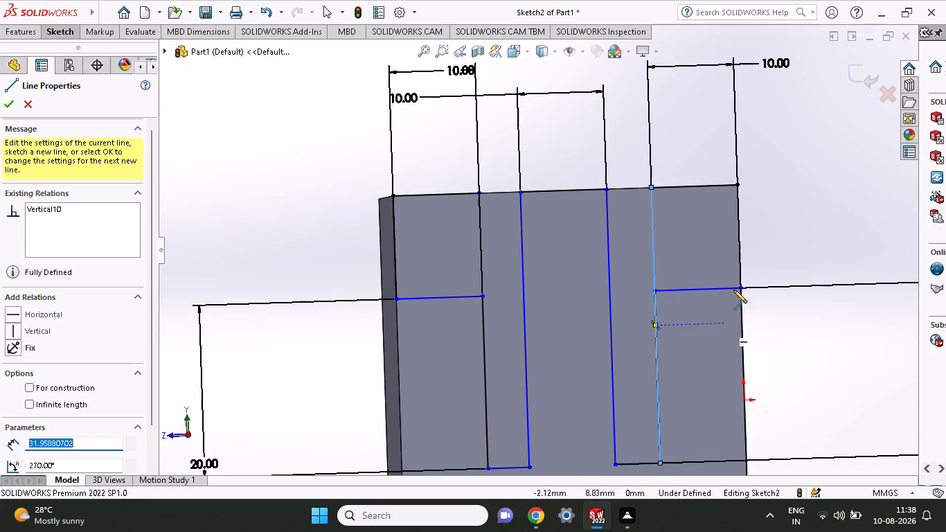
Cut-extrude the positive-Z slot region and the two origin-side slot regions Through All to form the stepped slots beside the tongue.
{"action": "left_click", "coordinate": [26, 28]}
{"action": "left_click", "coordinate": [206, 54]}
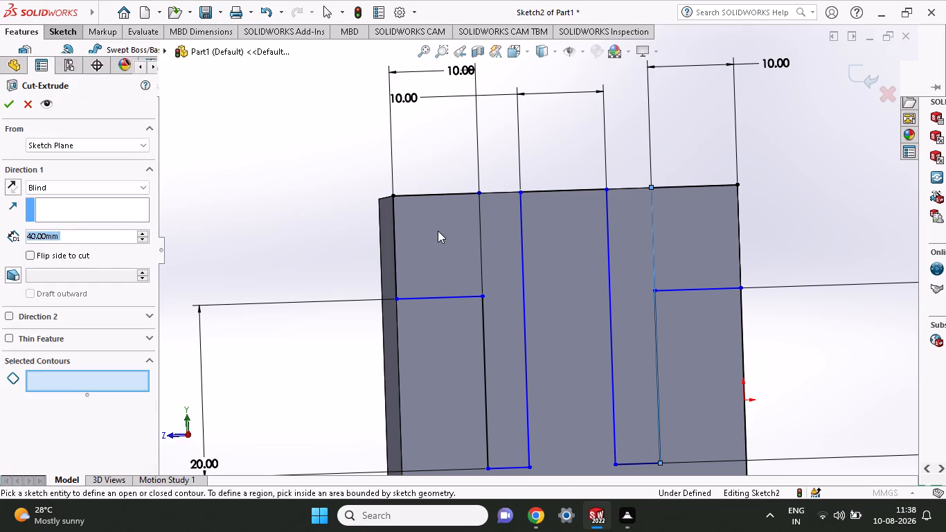
{"action": "left_click", "coordinate": [438, 247]}
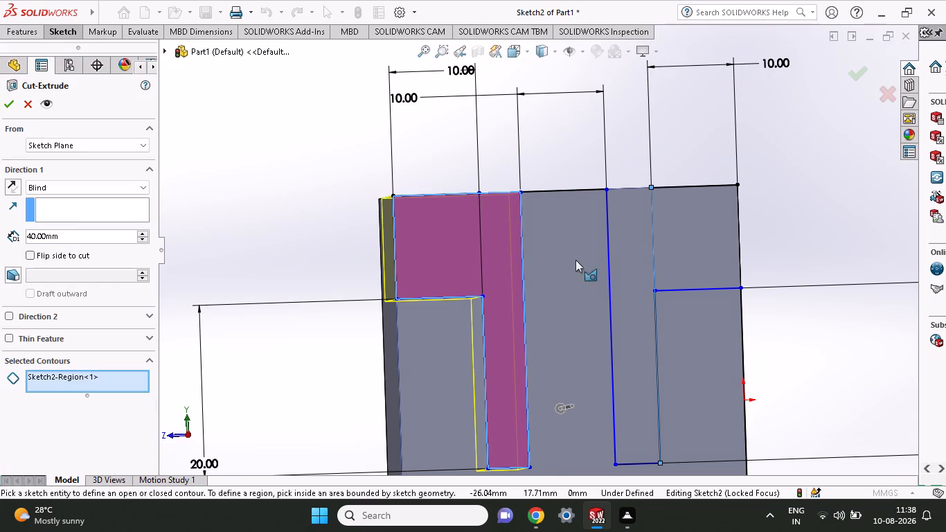
{"action": "left_click", "coordinate": [625, 255]}
{"action": "left_click", "coordinate": [653, 254]}
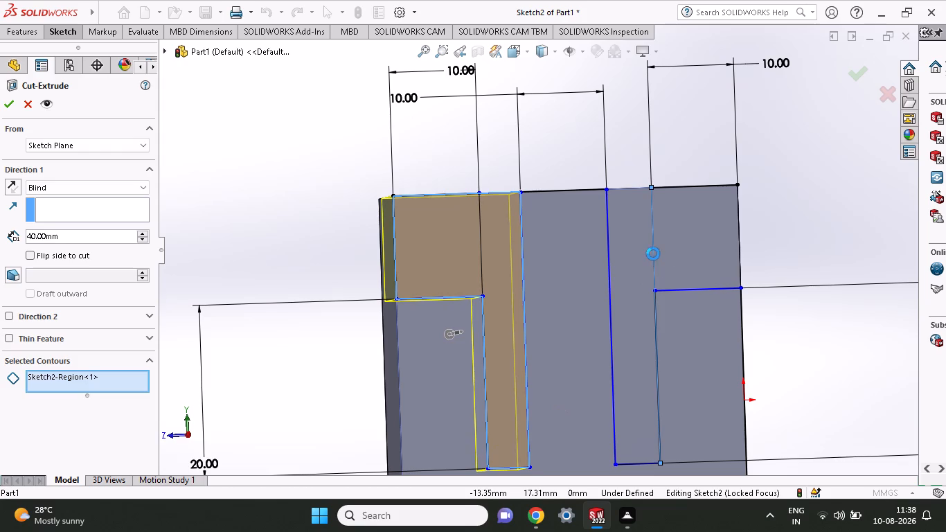
{"action": "left_click", "coordinate": [672, 251]}
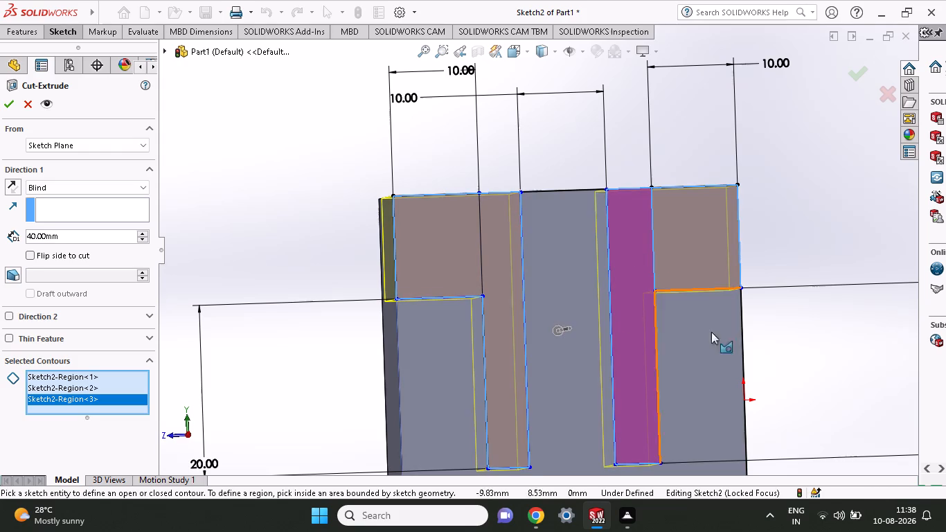
{"action": "middle_click", "coordinate": [874, 260]}
{"action": "scroll", "coordinate": [874, 260], "scroll_direction": "up", "scroll_amount": 3}
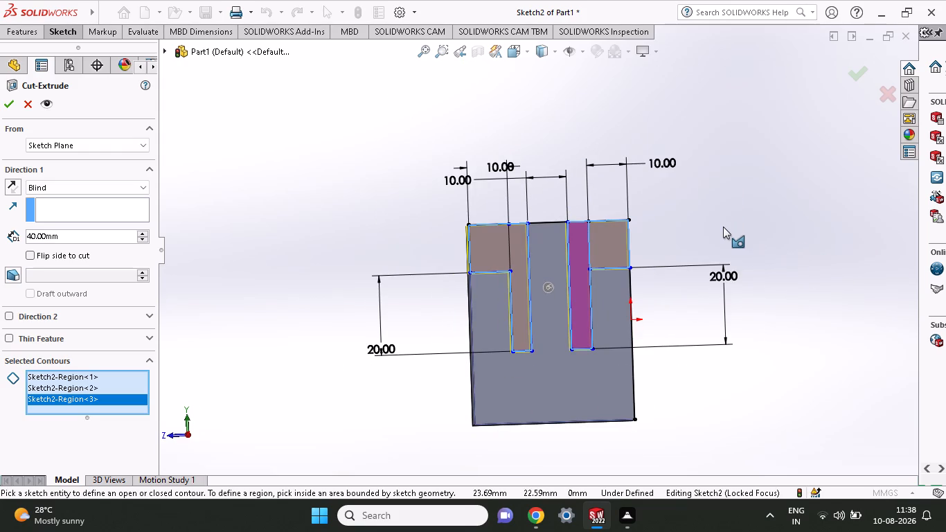
{"action": "middle_click_drag", "start_coordinate": [723, 227], "coordinate": [688, 255]}
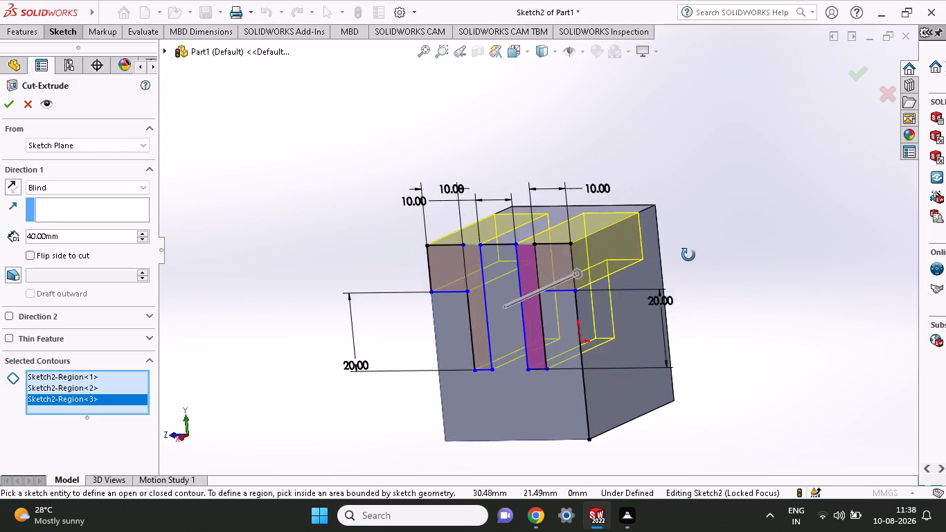
{"action": "middle_click_drag", "start_coordinate": [688, 255], "coordinate": [635, 294]}
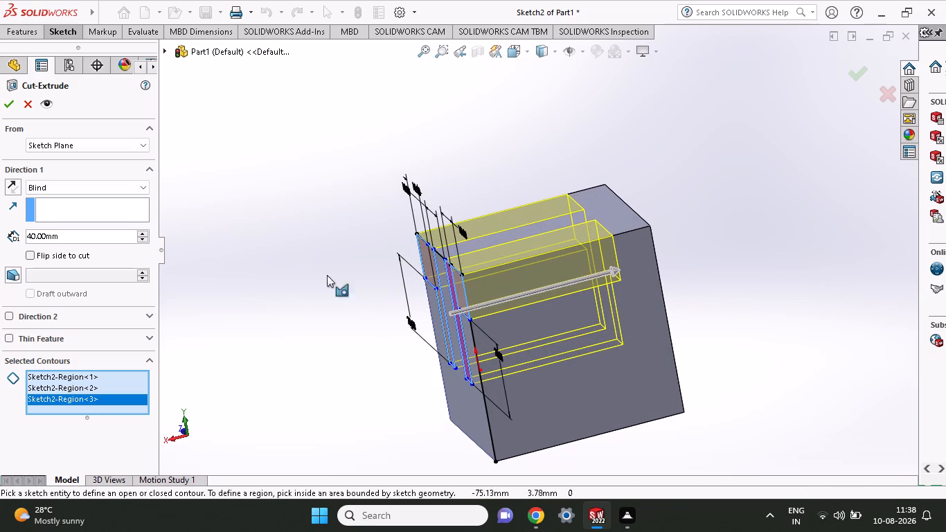
{"action": "left_click", "coordinate": [81, 188]}
{"action": "left_click", "coordinate": [78, 206]}
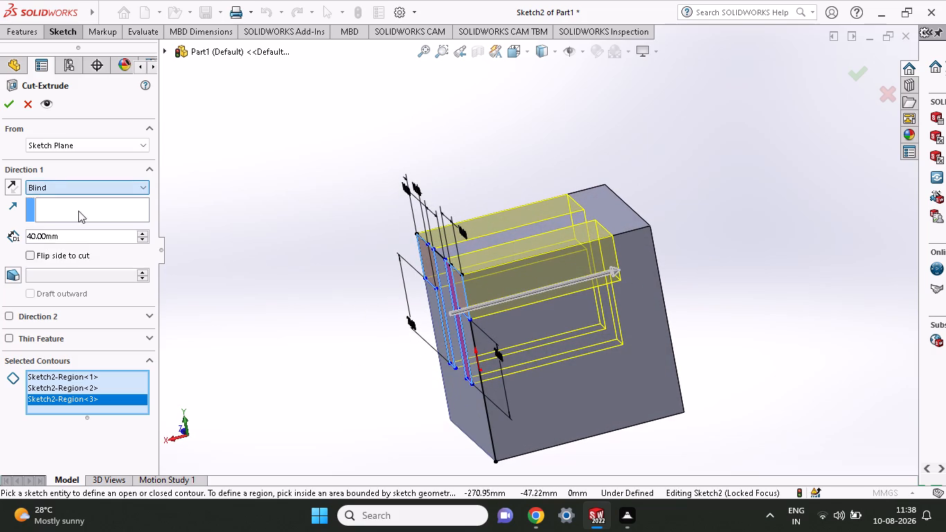
{"action": "left_click_drag", "start_coordinate": [615, 272], "coordinate": [630, 269]}
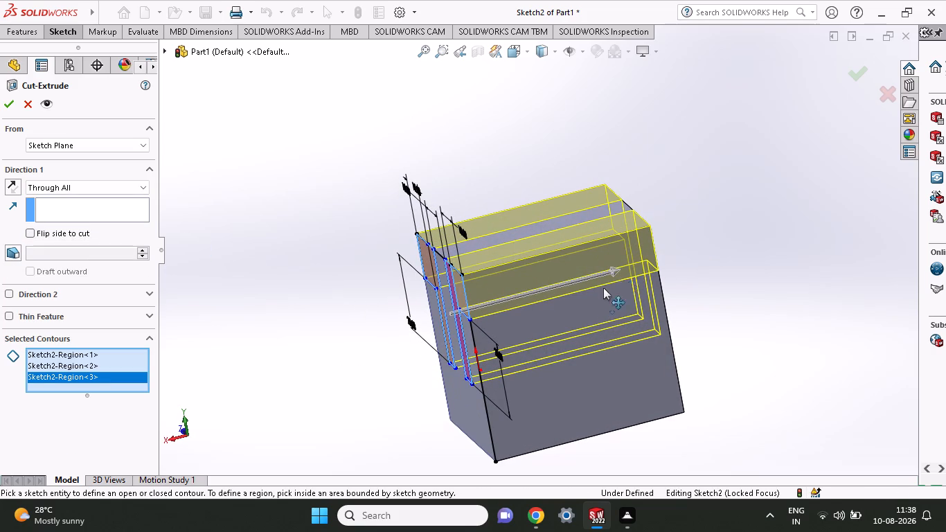
{"action": "left_click", "coordinate": [6, 100]}
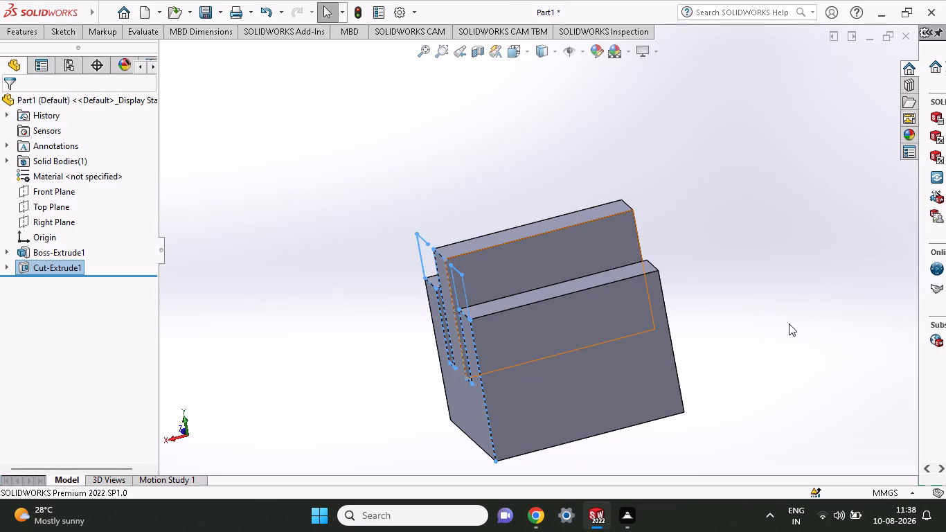
Start a sketch on the block's large origin-side outer face, below the lowered shoulder.
{"action": "middle_click_drag", "start_coordinate": [790, 342], "coordinate": [764, 352]}
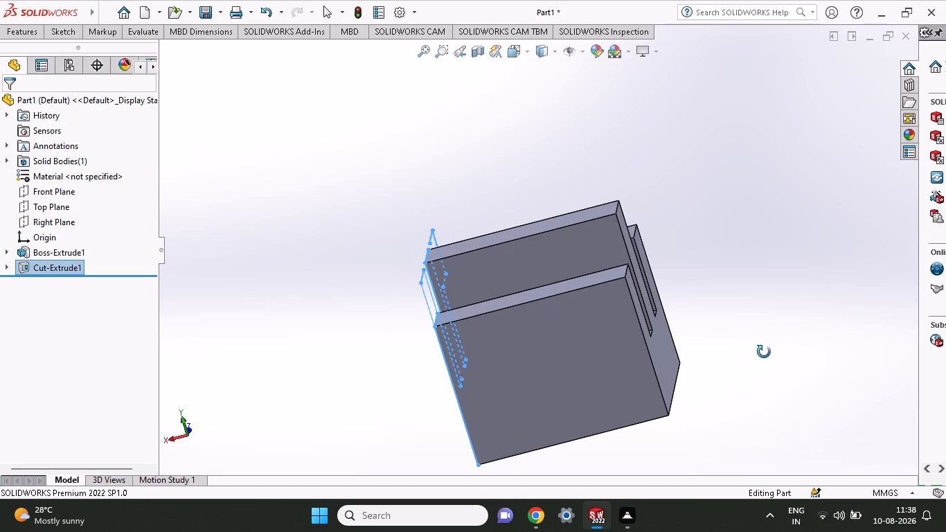
{"action": "middle_click_drag", "start_coordinate": [764, 352], "coordinate": [869, 301]}
{"action": "middle_click_drag", "start_coordinate": [873, 303], "coordinate": [827, 304]}
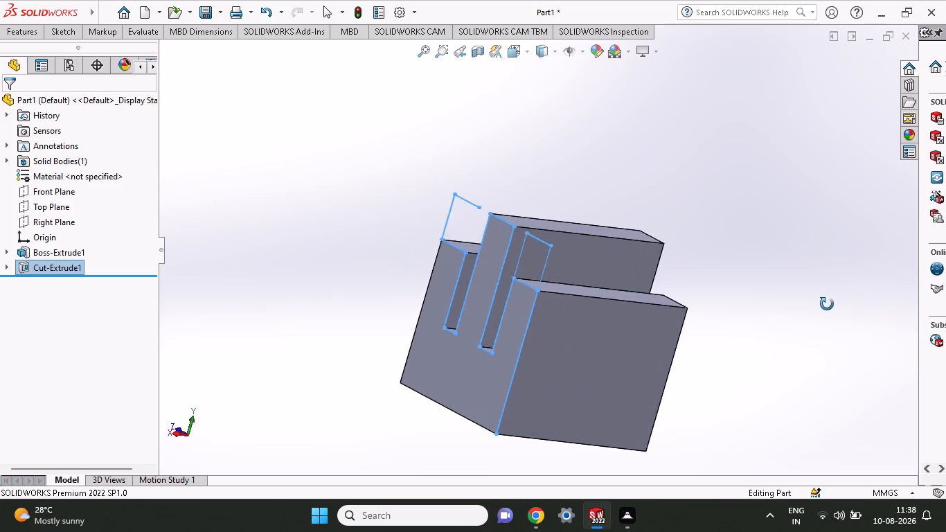
{"action": "middle_click_drag", "start_coordinate": [827, 304], "coordinate": [761, 267]}
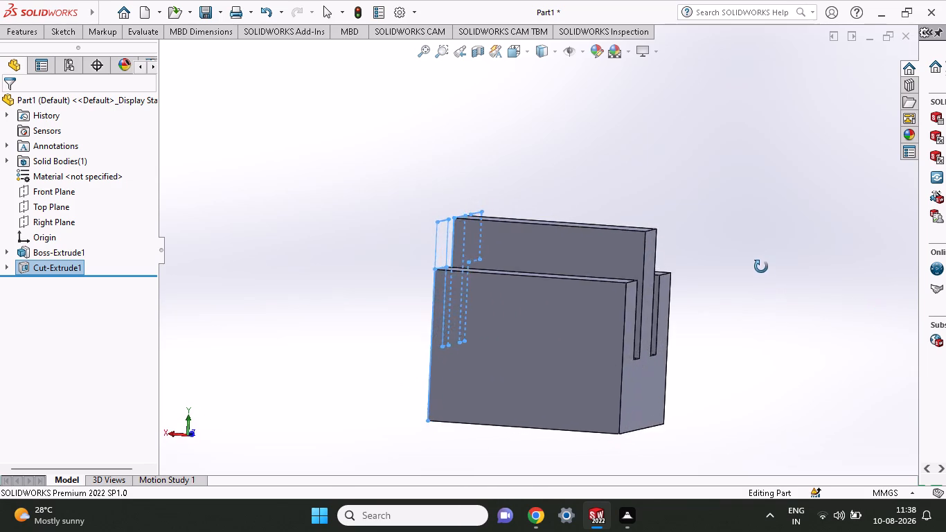
{"action": "middle_click_drag", "start_coordinate": [761, 267], "coordinate": [785, 283]}
{"action": "middle_click", "coordinate": [786, 283]}
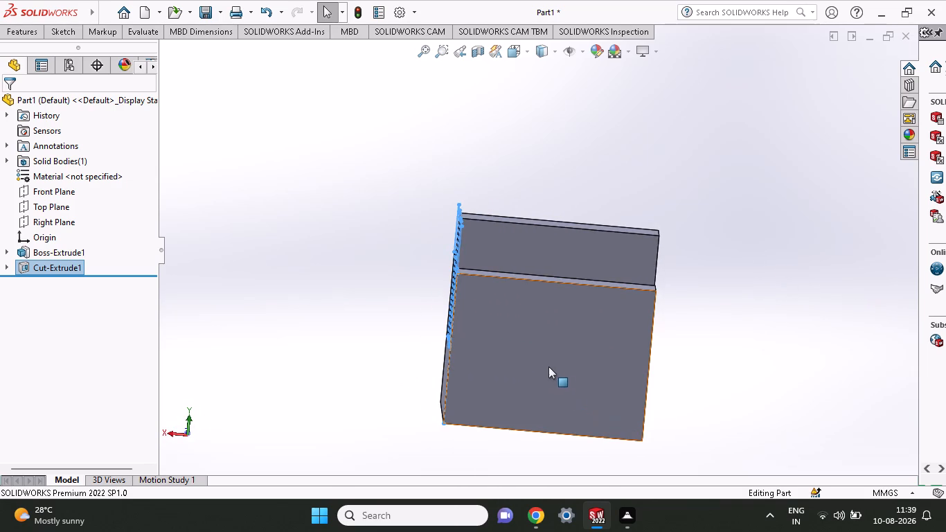
{"action": "left_click", "coordinate": [530, 337]}
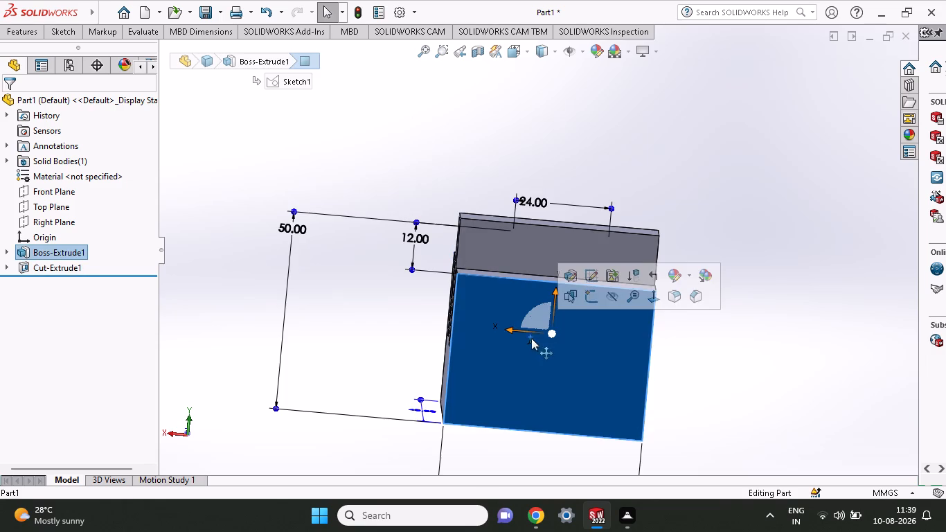
{"action": "left_click", "coordinate": [591, 298]}
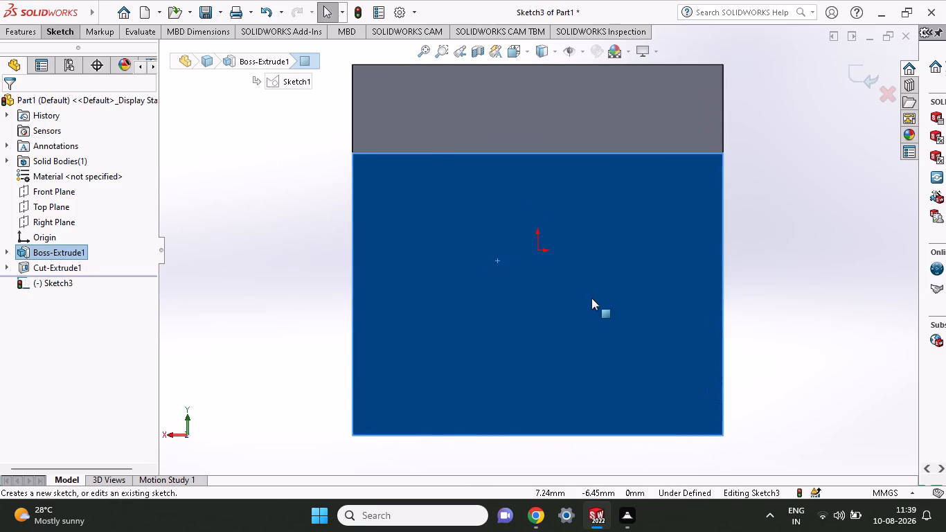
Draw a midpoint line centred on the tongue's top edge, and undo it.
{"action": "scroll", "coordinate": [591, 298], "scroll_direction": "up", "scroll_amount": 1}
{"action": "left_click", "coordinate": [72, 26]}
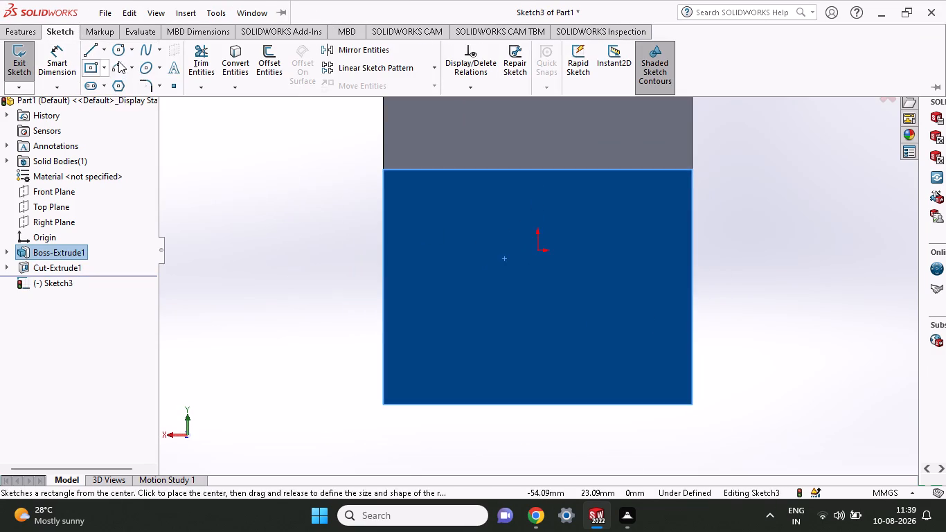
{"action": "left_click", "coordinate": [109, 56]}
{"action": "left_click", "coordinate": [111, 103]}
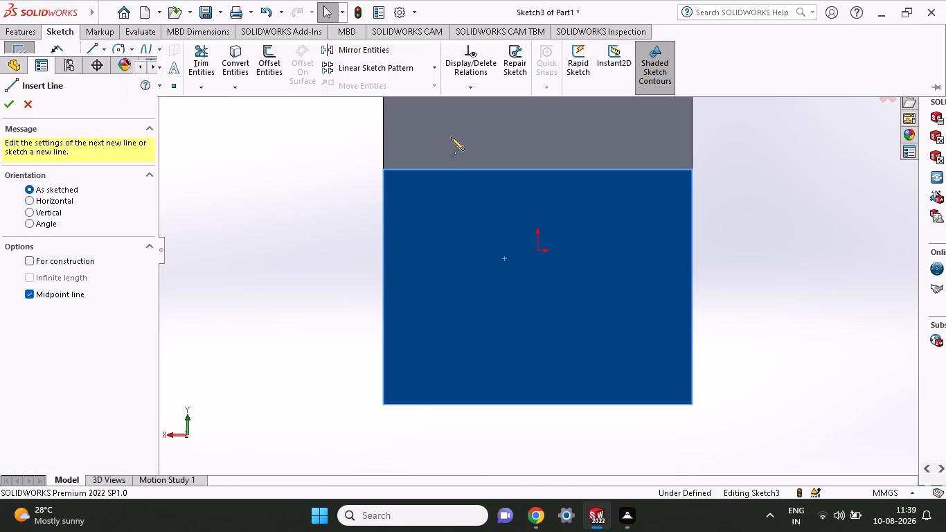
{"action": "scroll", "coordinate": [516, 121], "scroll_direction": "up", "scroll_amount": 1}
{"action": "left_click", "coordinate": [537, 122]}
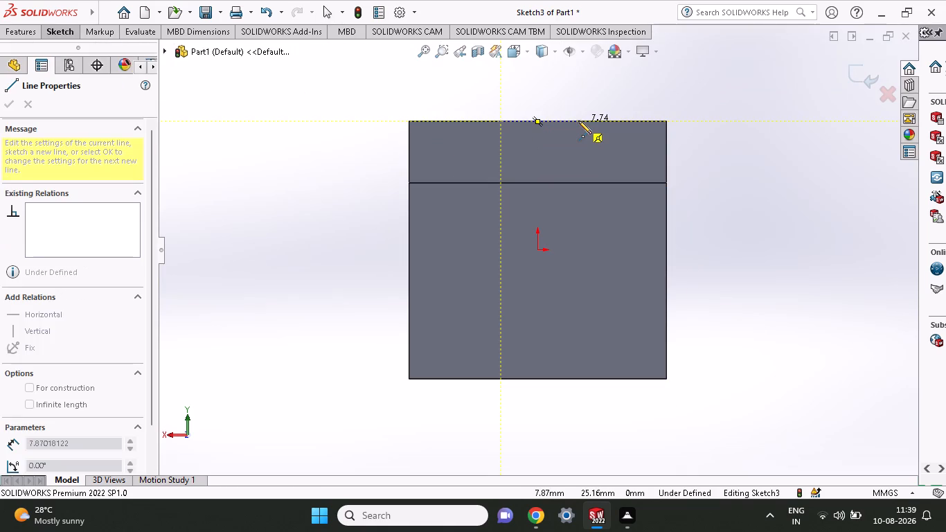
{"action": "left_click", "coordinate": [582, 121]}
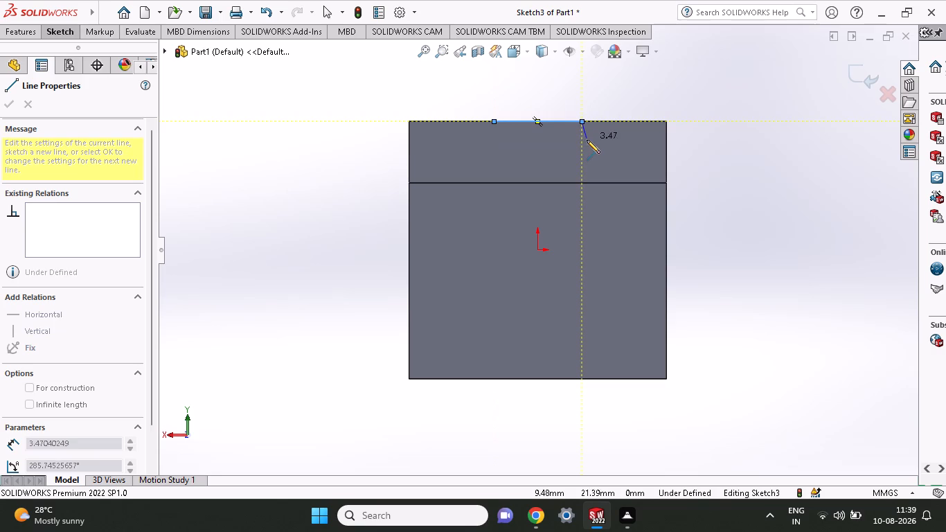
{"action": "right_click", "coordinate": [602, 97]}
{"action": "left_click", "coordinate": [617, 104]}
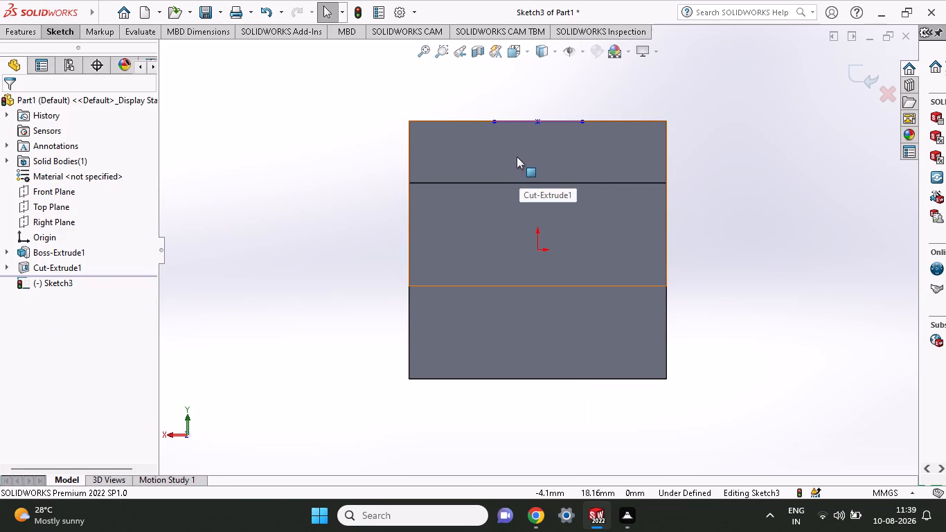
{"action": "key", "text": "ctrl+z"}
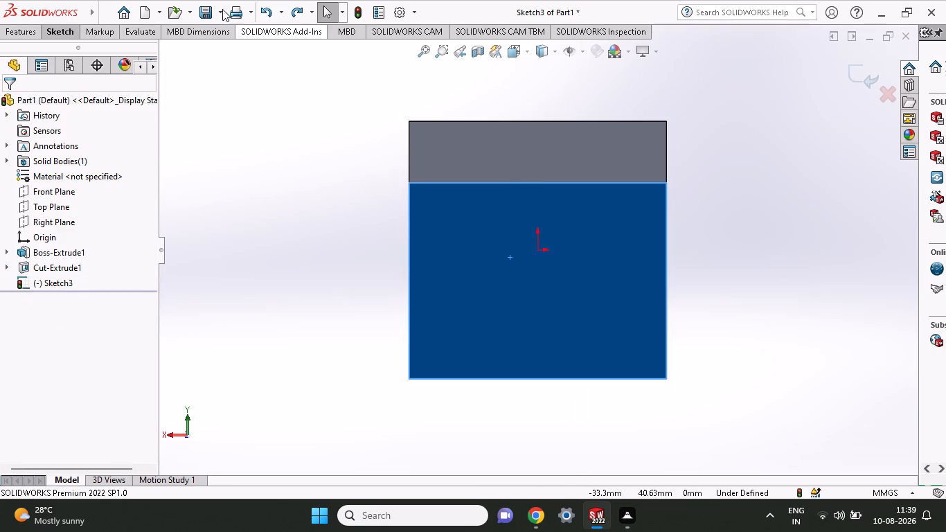
Draw a horizontal midpoint line about 22 mm long, centred on the top edge of the sketched face.
{"action": "left_click", "coordinate": [68, 28]}
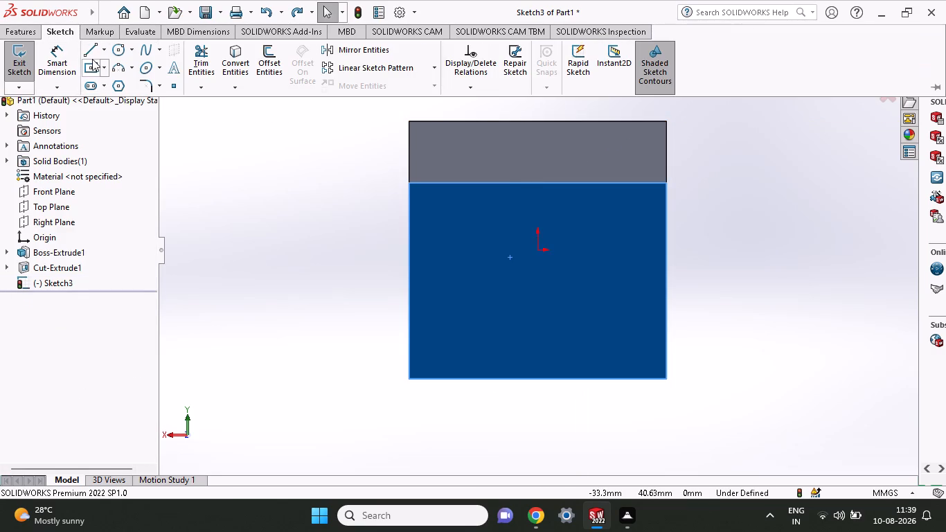
{"action": "left_click", "coordinate": [101, 48]}
{"action": "left_click", "coordinate": [98, 100]}
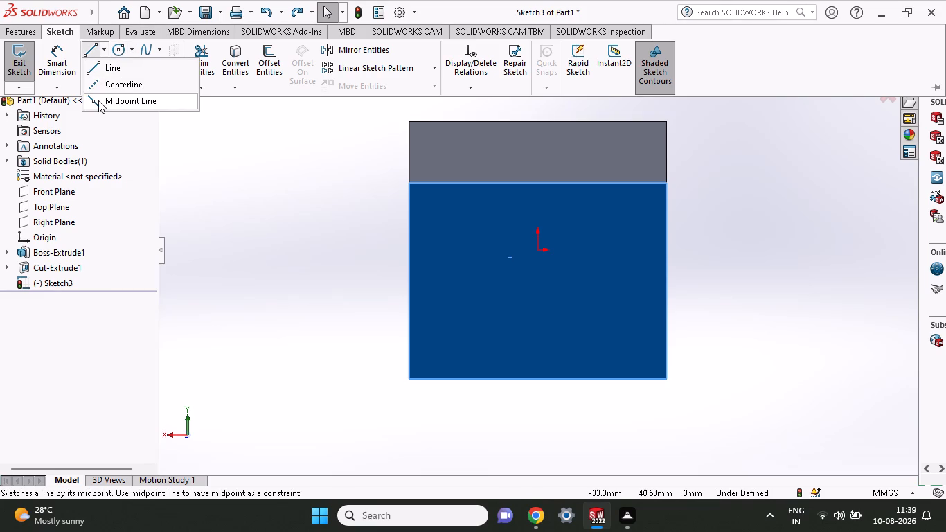
{"action": "left_click", "coordinate": [540, 183]}
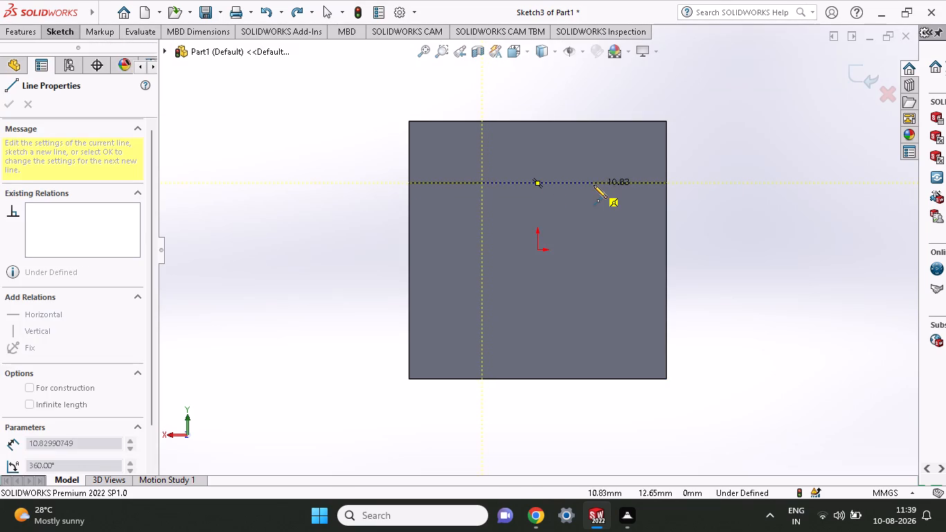
{"action": "left_click", "coordinate": [594, 185]}
Dimension the length of the horizontal line on the shoulder edge as 24 mm.
{"action": "left_click", "coordinate": [54, 34]}
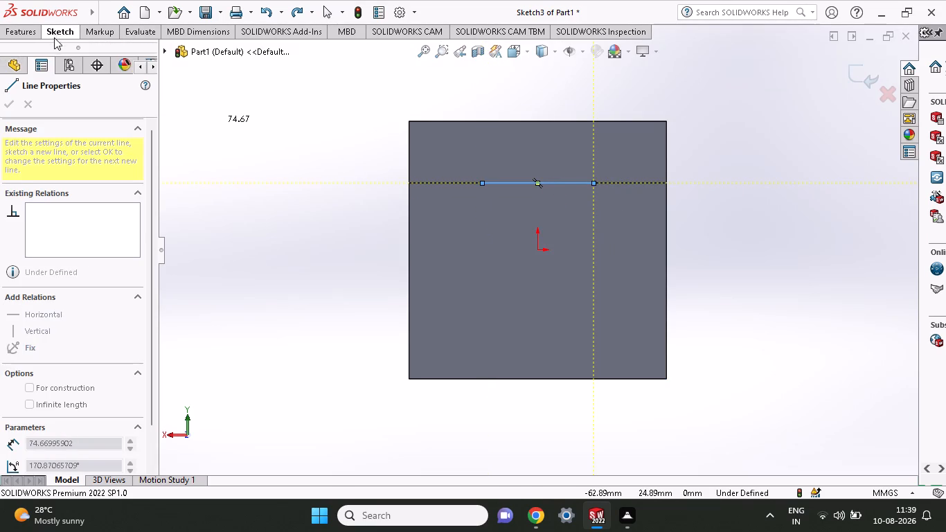
{"action": "left_click", "coordinate": [56, 60]}
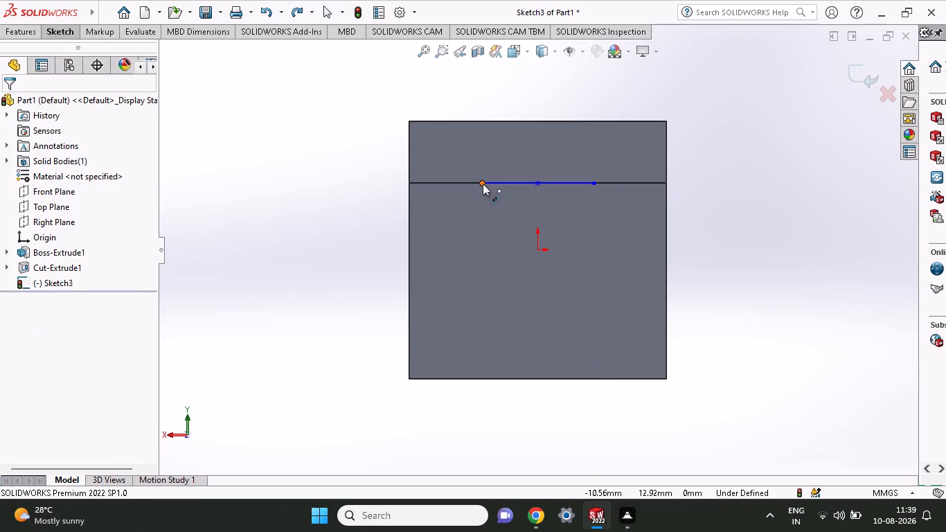
{"action": "left_click", "coordinate": [483, 184]}
{"action": "left_click", "coordinate": [594, 181]}
{"action": "left_click", "coordinate": [594, 98]}
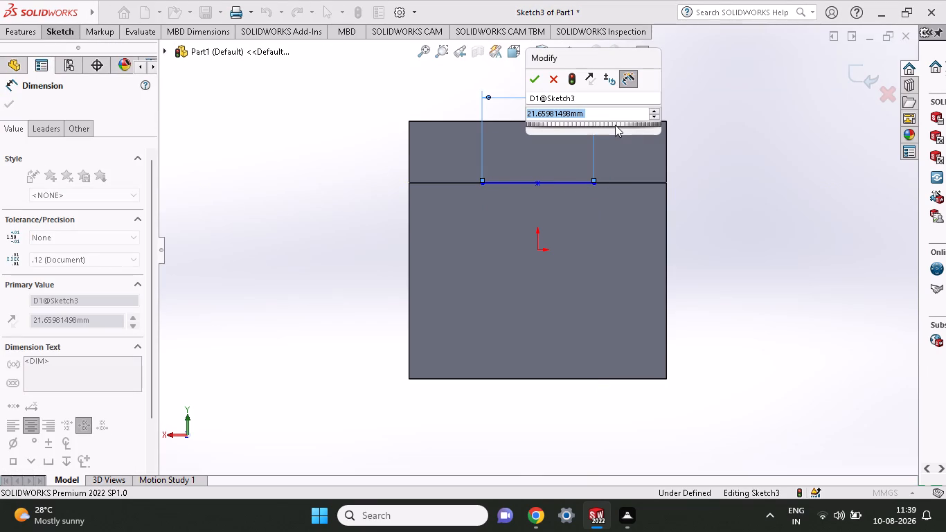
{"action": "type", "text": "24"}
{"action": "key", "text": "Return"}
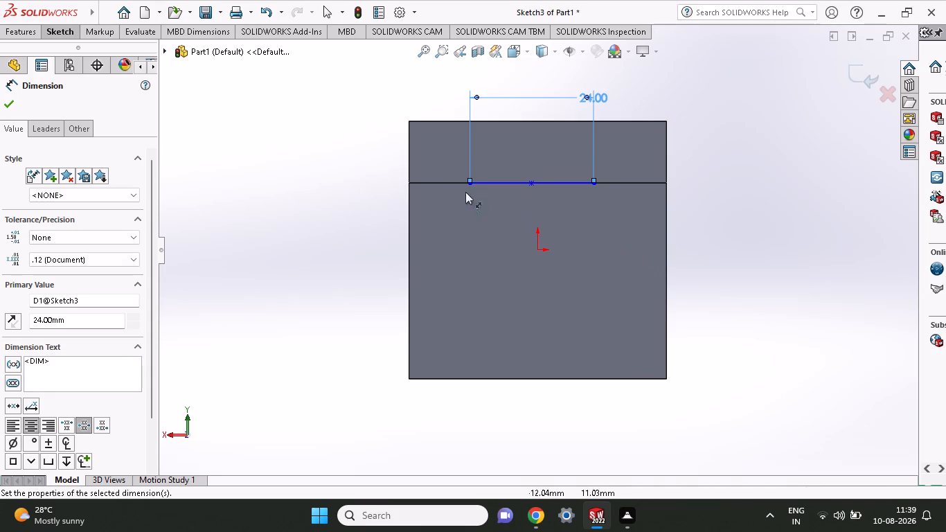
Dimension the horizontal distance from the face's positive-X upper corner to the line's nearer endpoint as 50-24 mm.
{"action": "left_click", "coordinate": [409, 184]}
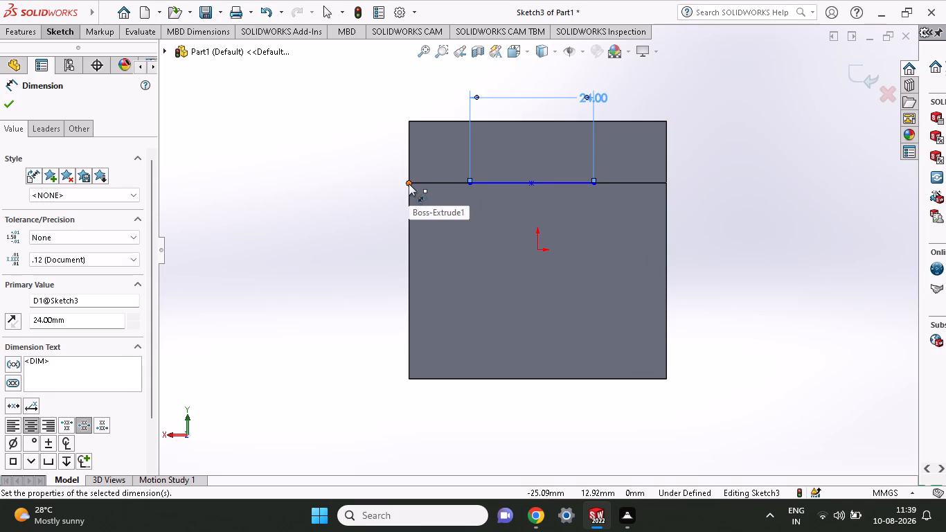
{"action": "left_click", "coordinate": [470, 182]}
{"action": "left_click", "coordinate": [444, 80]}
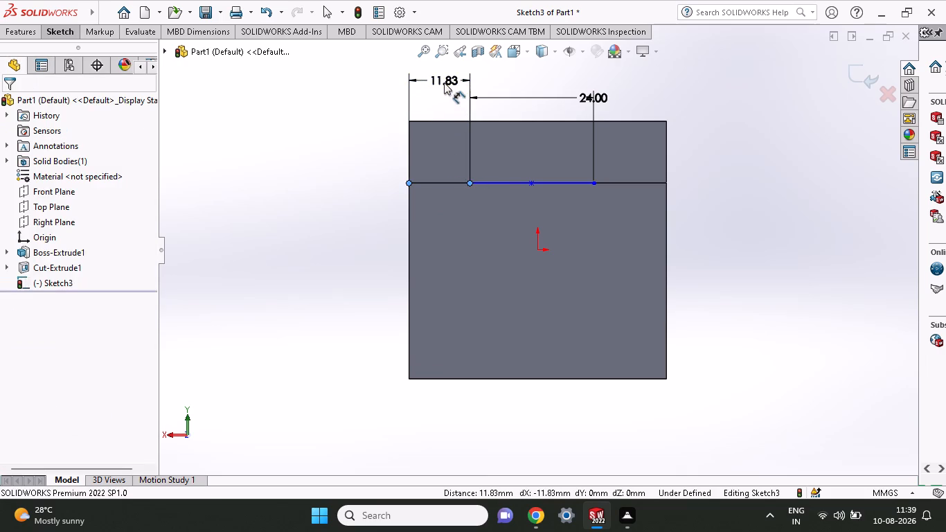
{"action": "type", "text": "50-24"}
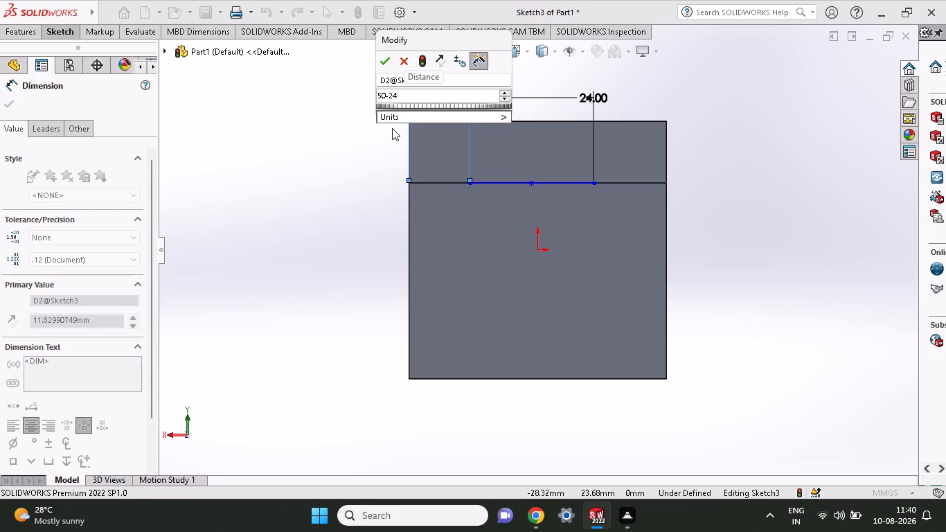
{"action": "key", "text": "Return"}
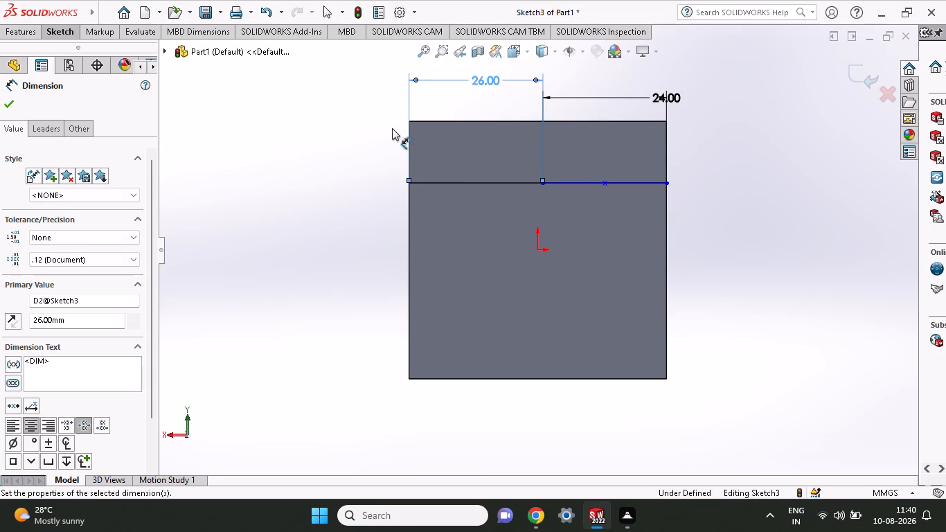
Set the distance from the positive-X upper corner to the line's nearer endpoint to 13 mm.
{"action": "left_click", "coordinate": [484, 81]}
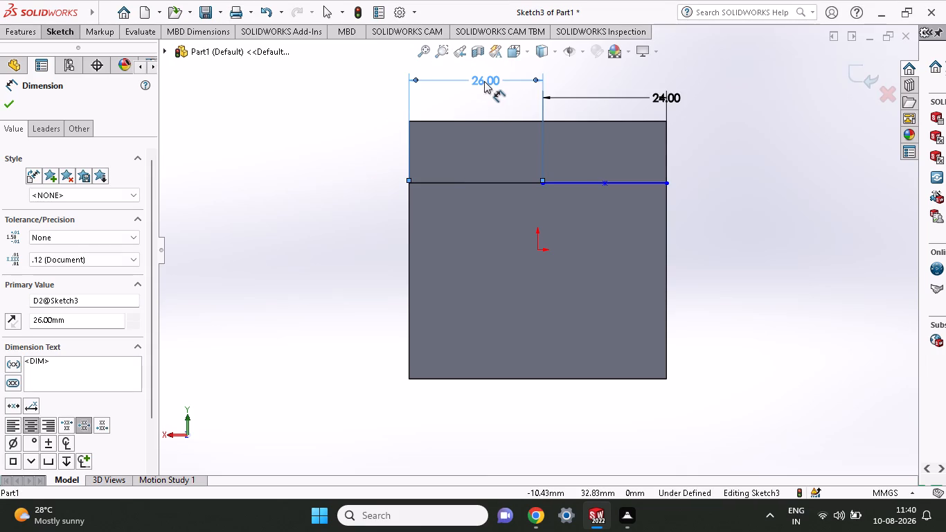
{"action": "left_click", "coordinate": [484, 81]}
{"action": "type", "text": "13"}
{"action": "key", "text": "Return"}
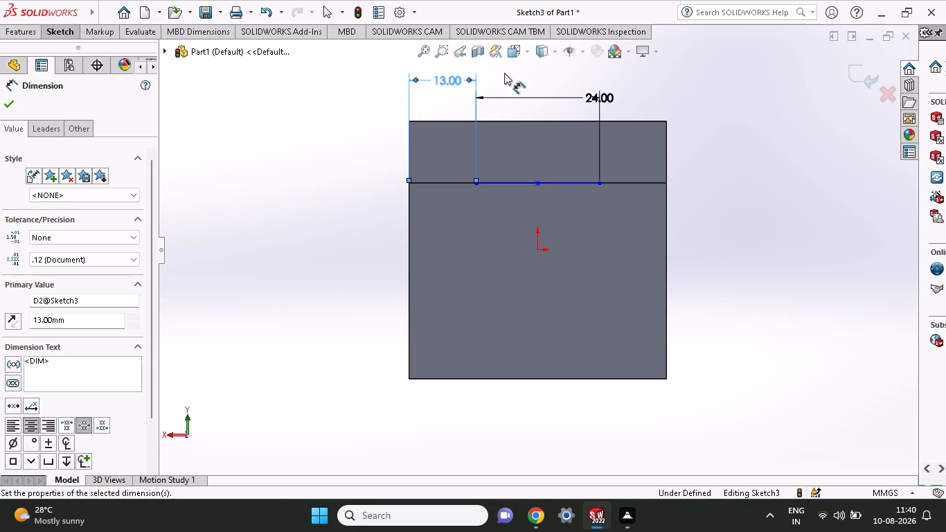
Draw two slanted lines from the 24 mm line's endpoints out to the side face's nearest lower corners.
{"action": "left_click", "coordinate": [73, 35]}
{"action": "left_click", "coordinate": [87, 57]}
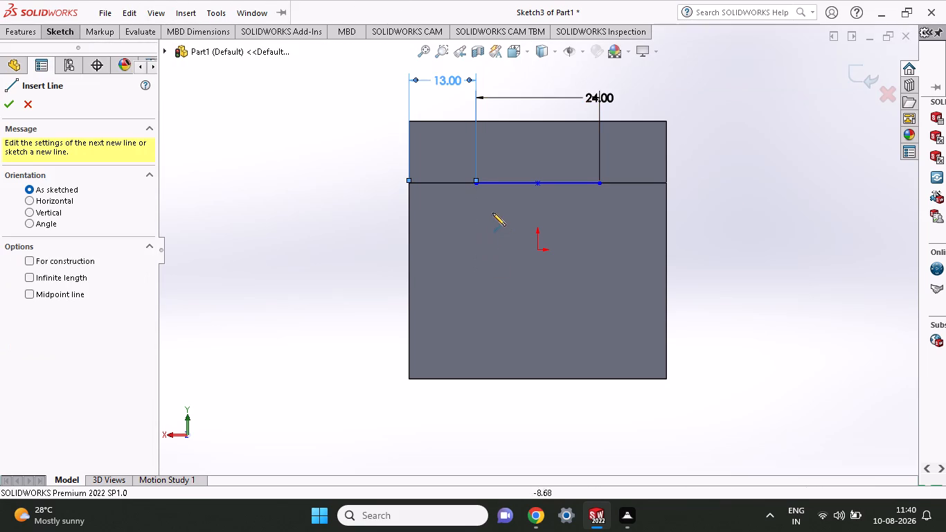
{"action": "left_click", "coordinate": [476, 185]}
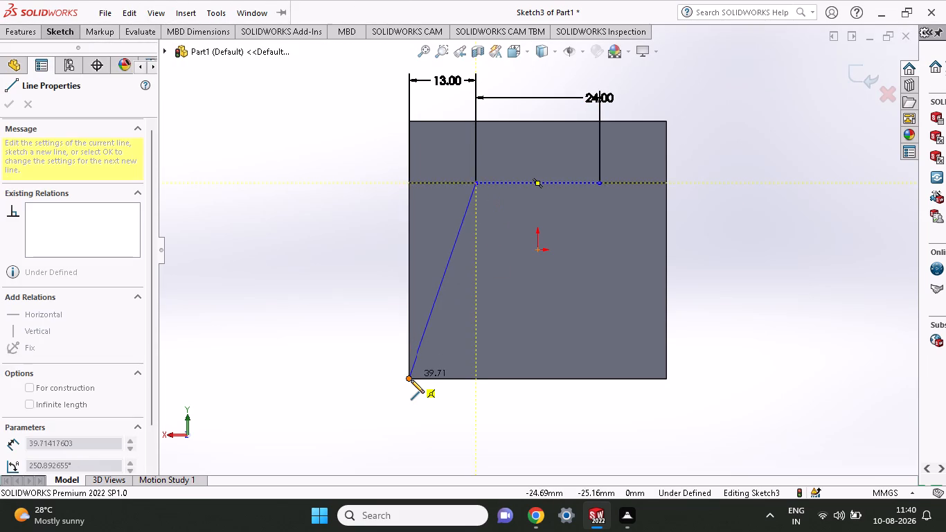
{"action": "left_click", "coordinate": [411, 380]}
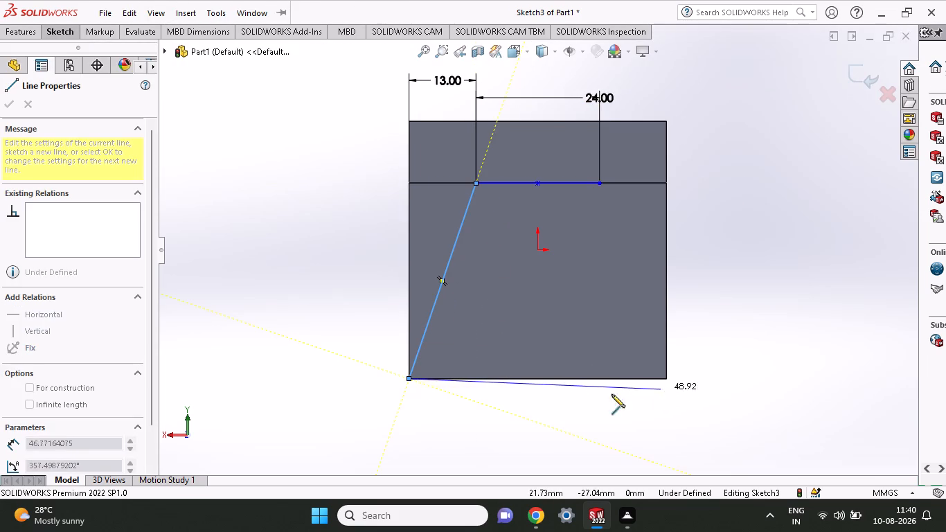
{"action": "right_click", "coordinate": [330, 357]}
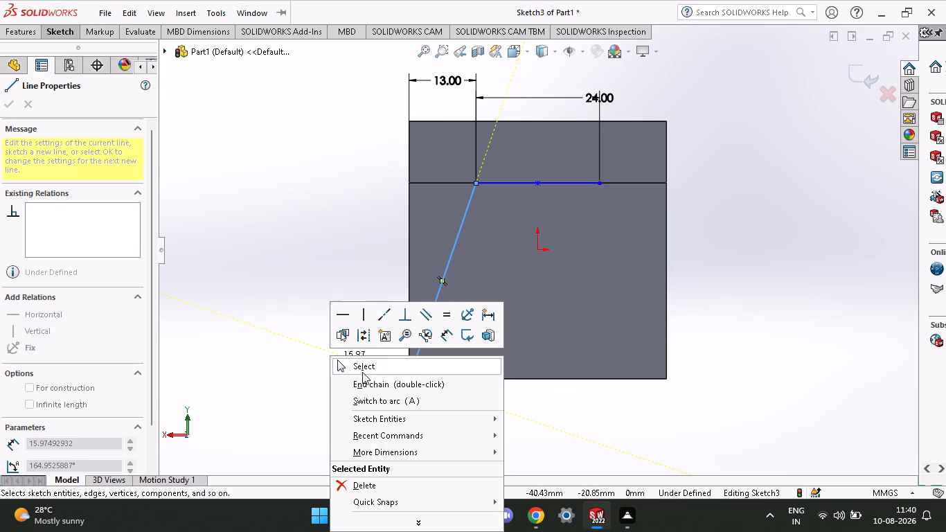
{"action": "left_click", "coordinate": [362, 372]}
{"action": "left_click", "coordinate": [51, 30]}
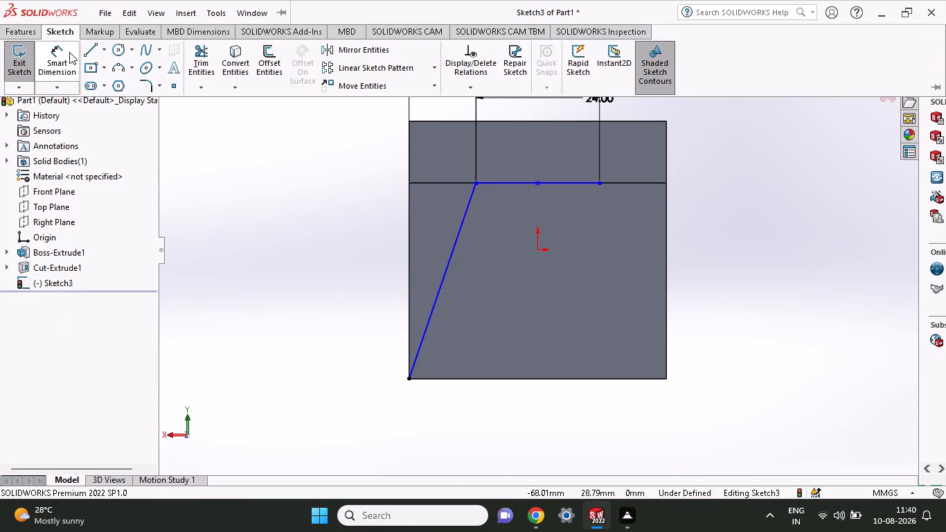
{"action": "left_click", "coordinate": [91, 53]}
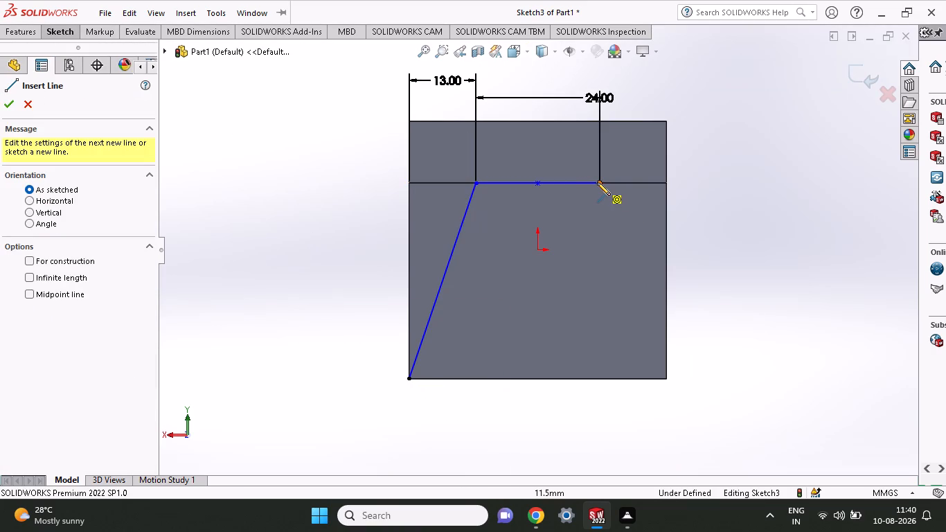
{"action": "left_click", "coordinate": [597, 182]}
{"action": "left_click", "coordinate": [665, 377]}
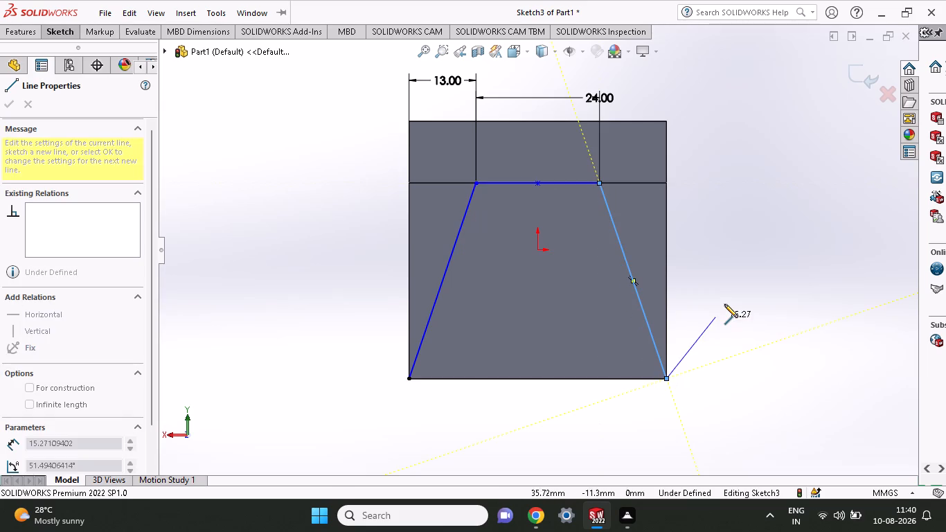
Close the profile with lines along the face's vertical side, the 50 mm top edge and the opposite vertical side.
{"action": "left_click", "coordinate": [665, 120]}
{"action": "left_click", "coordinate": [407, 121]}
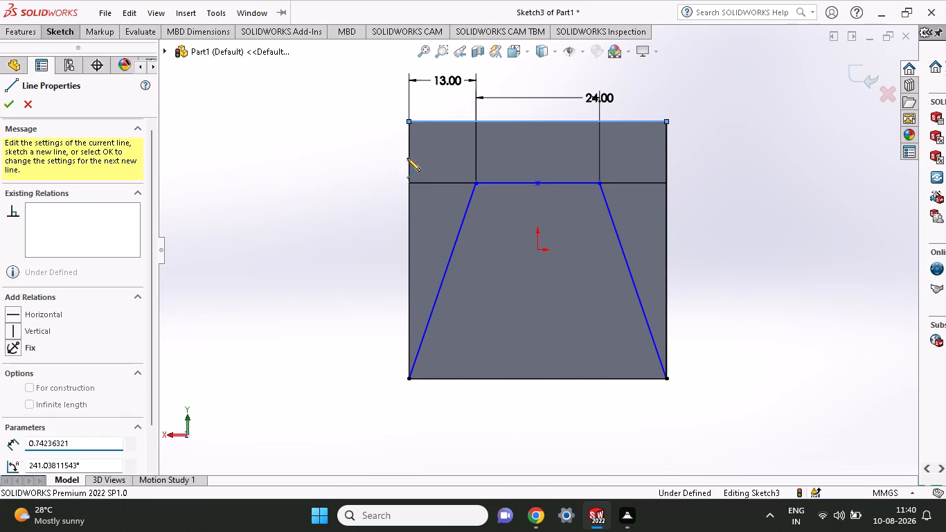
{"action": "left_click", "coordinate": [407, 380]}
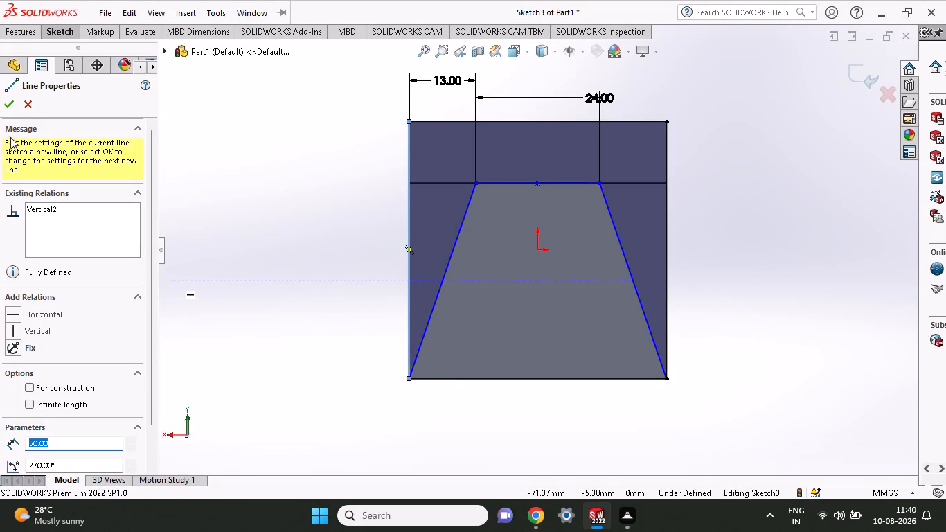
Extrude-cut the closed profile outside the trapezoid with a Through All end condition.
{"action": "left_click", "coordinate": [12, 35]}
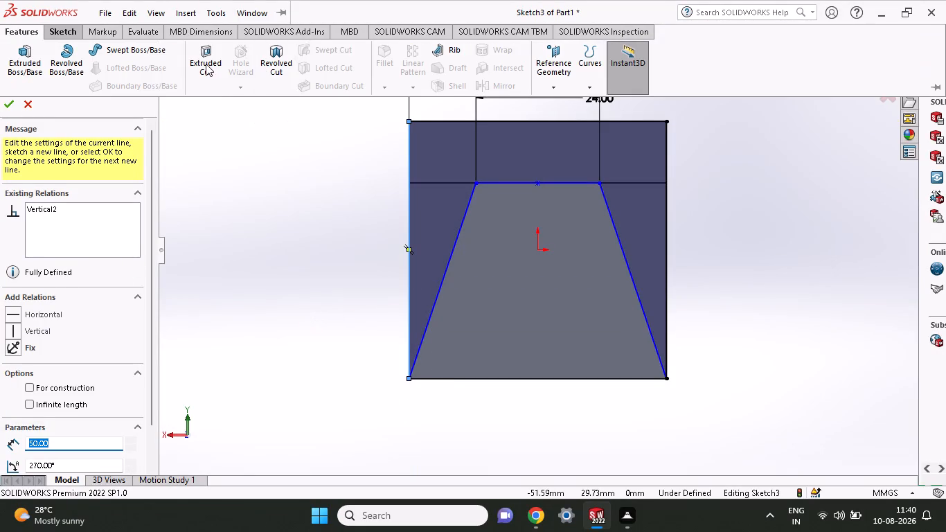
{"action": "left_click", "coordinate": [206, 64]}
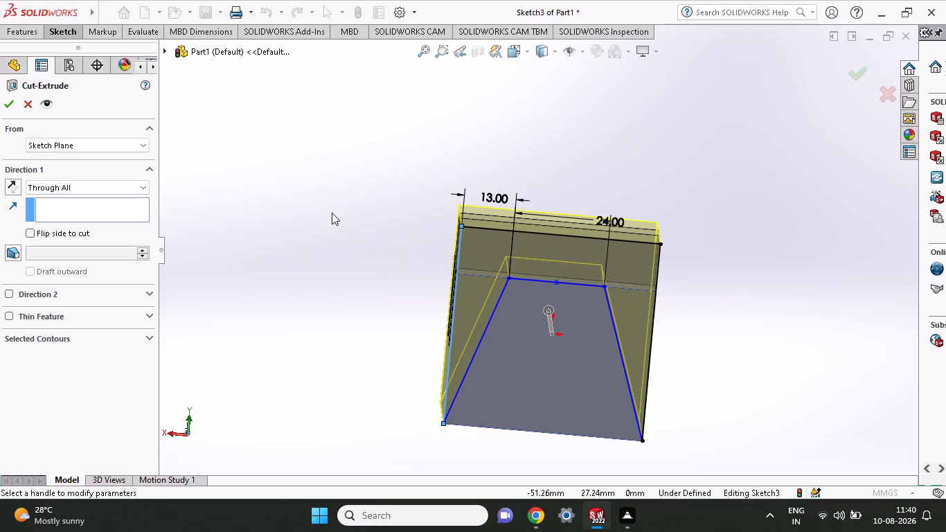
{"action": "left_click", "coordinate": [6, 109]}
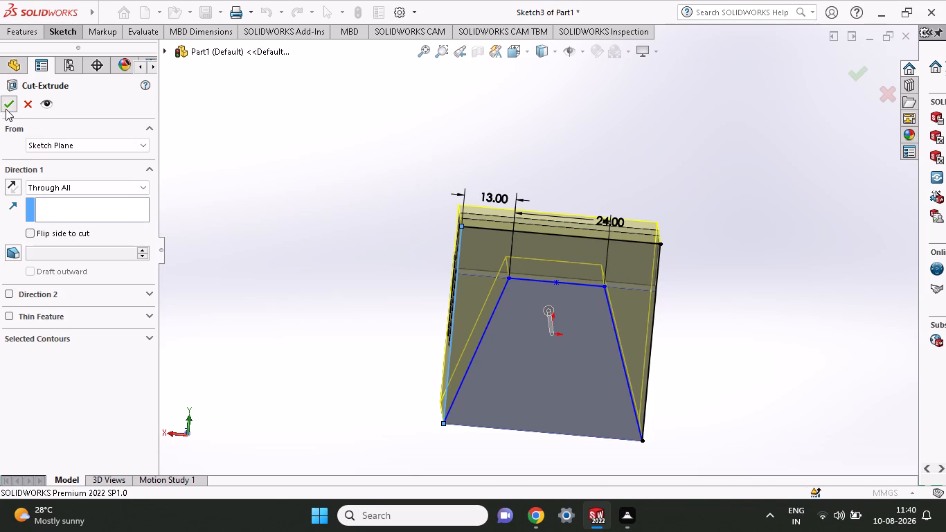
Examine the tapered block and its slots from several sides to check how far the cut reaches.
{"action": "middle_click_drag", "start_coordinate": [360, 332], "coordinate": [405, 357]}
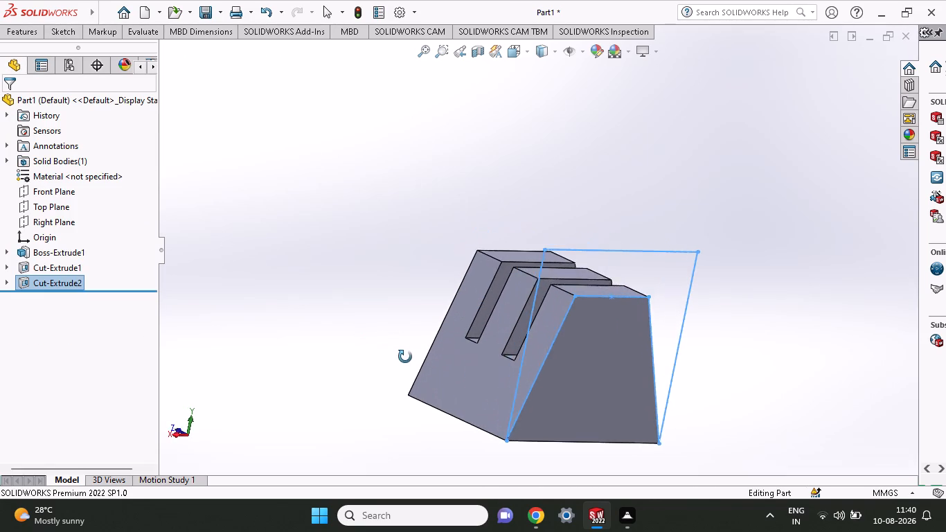
{"action": "middle_click_drag", "start_coordinate": [405, 357], "coordinate": [461, 362]}
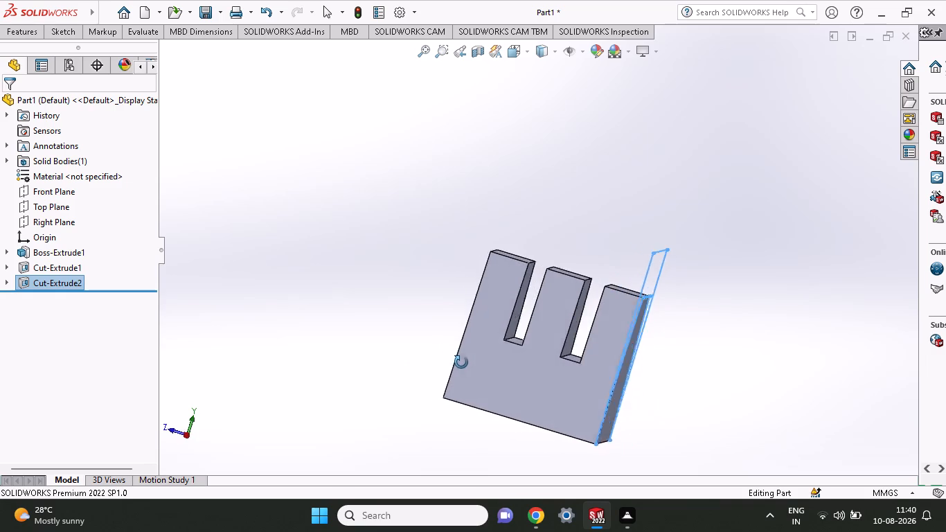
{"action": "middle_click_drag", "start_coordinate": [461, 362], "coordinate": [468, 363]}
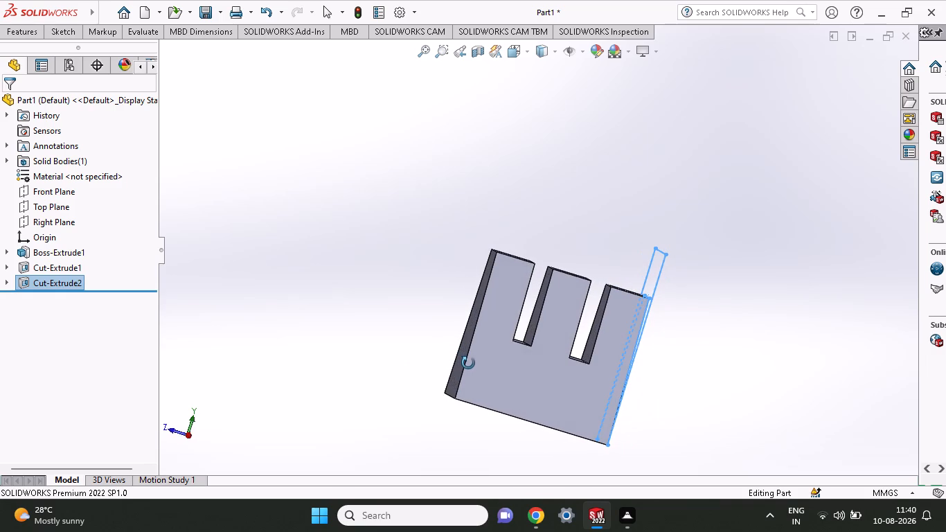
{"action": "middle_click_drag", "start_coordinate": [468, 363], "coordinate": [399, 351]}
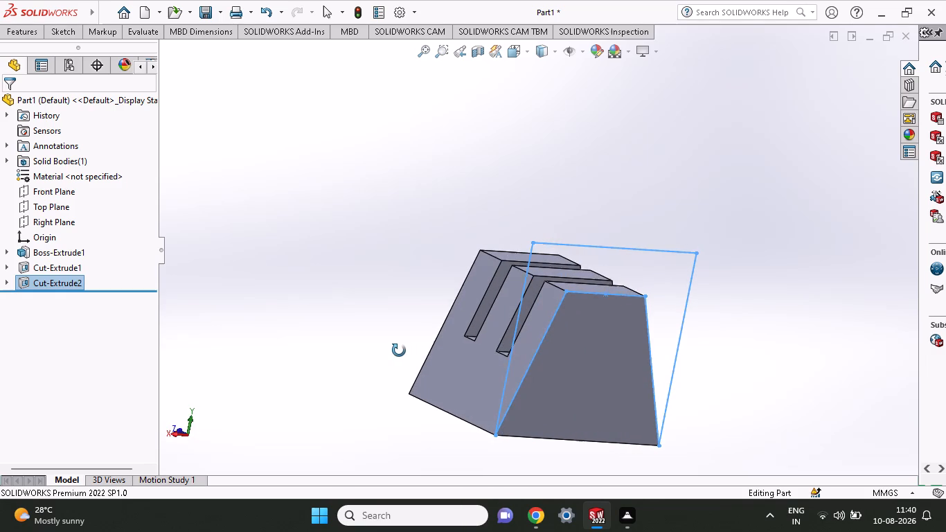
{"action": "middle_click_drag", "start_coordinate": [399, 351], "coordinate": [401, 350]}
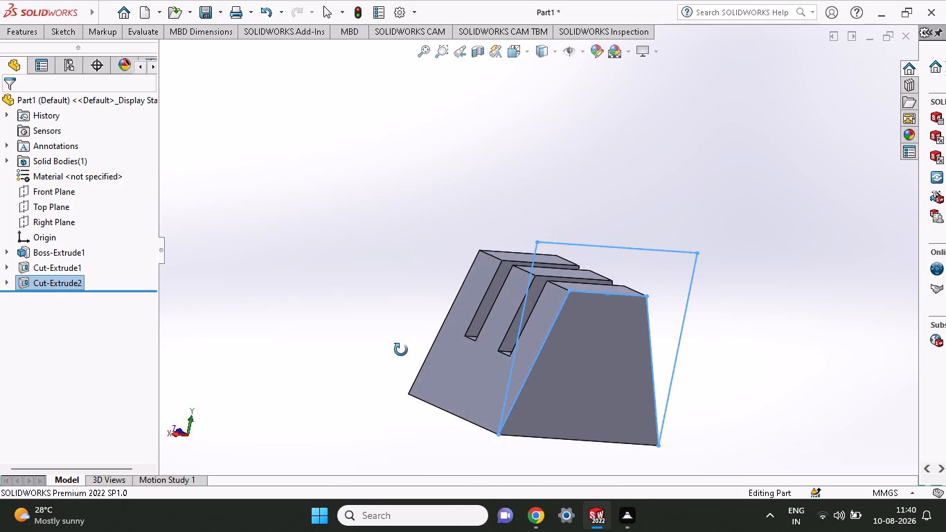
{"action": "middle_click_drag", "start_coordinate": [401, 350], "coordinate": [370, 316]}
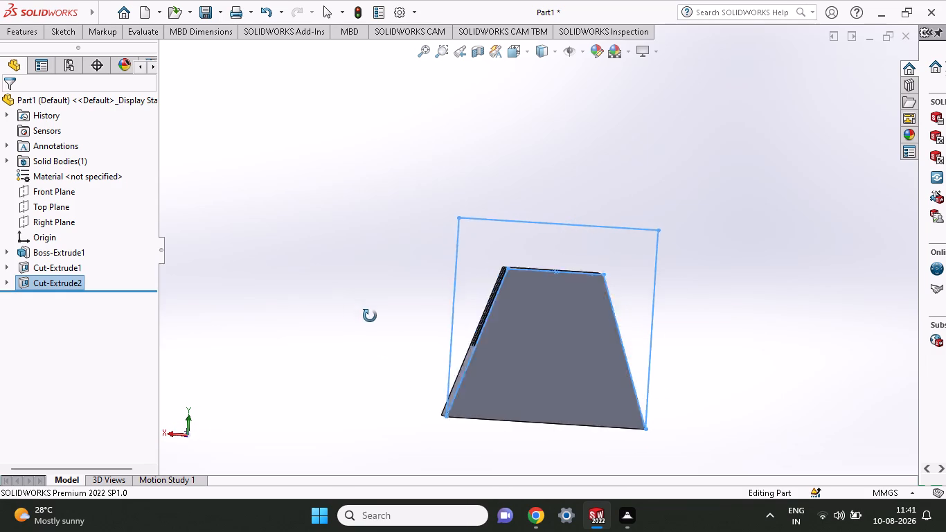
{"action": "middle_click_drag", "start_coordinate": [370, 316], "coordinate": [480, 323]}
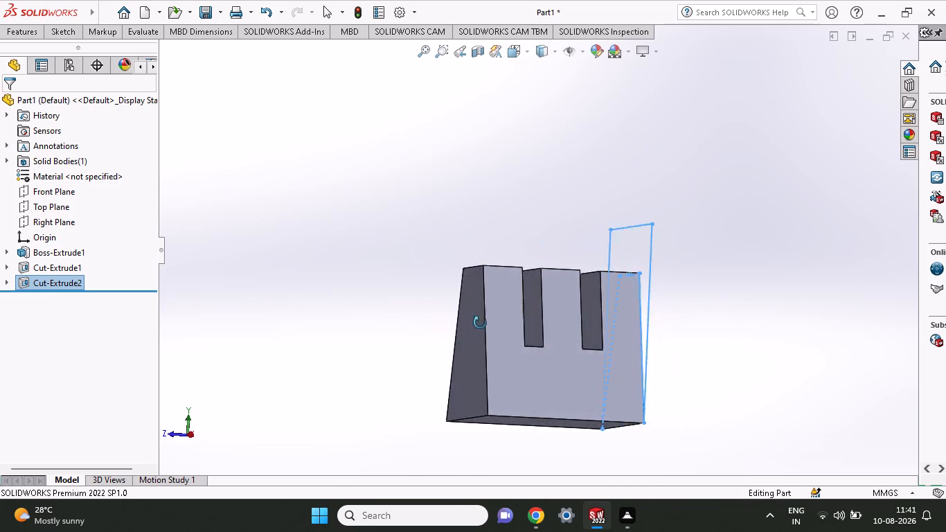
{"action": "middle_click_drag", "start_coordinate": [480, 323], "coordinate": [482, 329]}
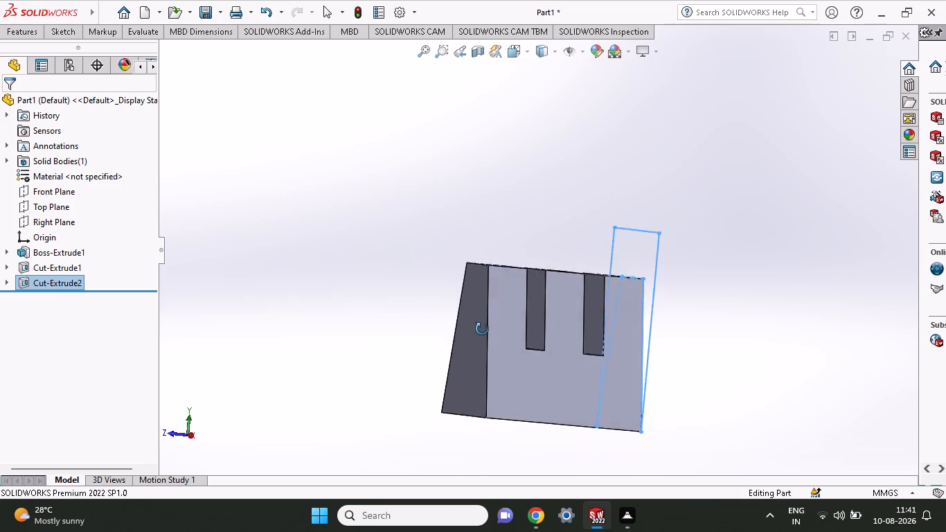
{"action": "middle_click_drag", "start_coordinate": [482, 329], "coordinate": [376, 346]}
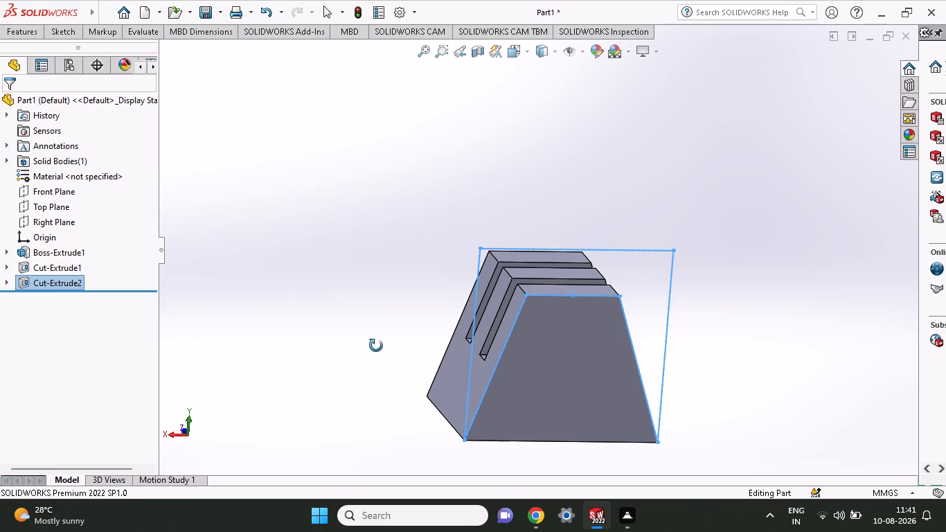
{"action": "middle_click_drag", "start_coordinate": [376, 346], "coordinate": [385, 353]}
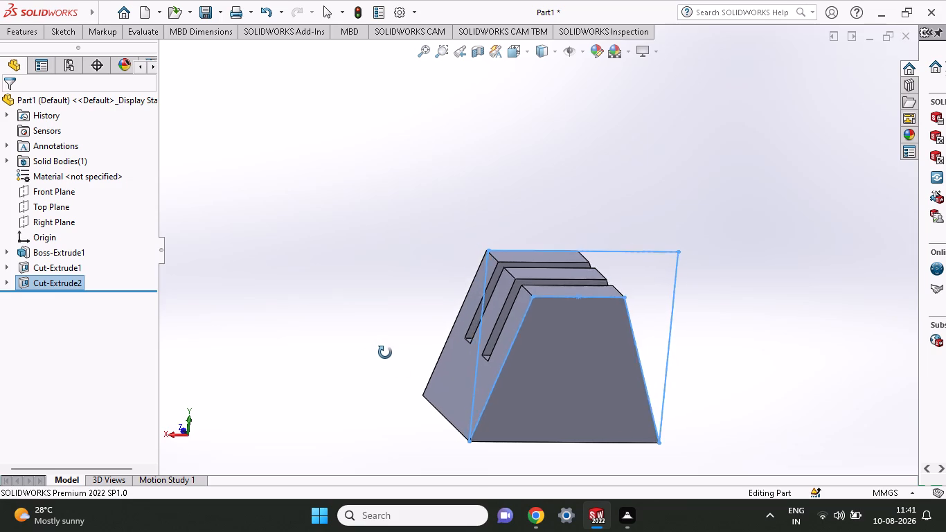
{"action": "middle_click_drag", "start_coordinate": [385, 353], "coordinate": [423, 375]}
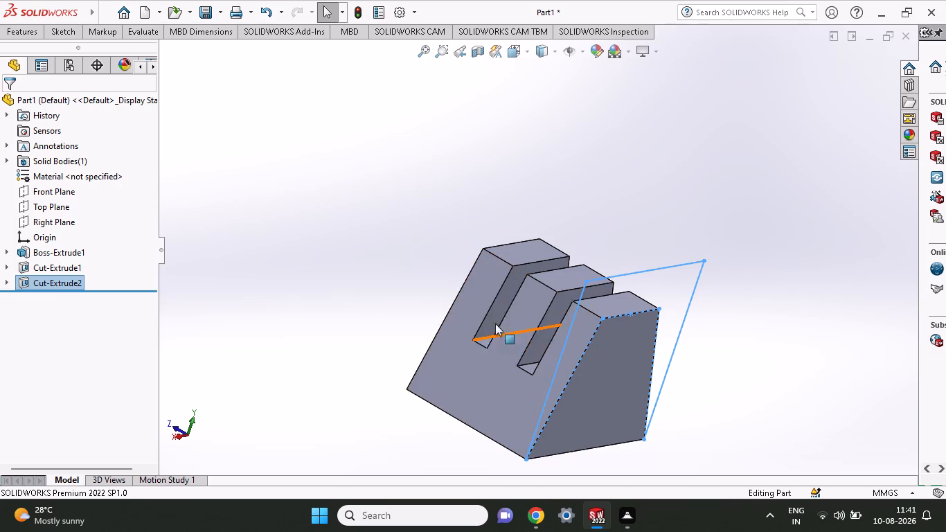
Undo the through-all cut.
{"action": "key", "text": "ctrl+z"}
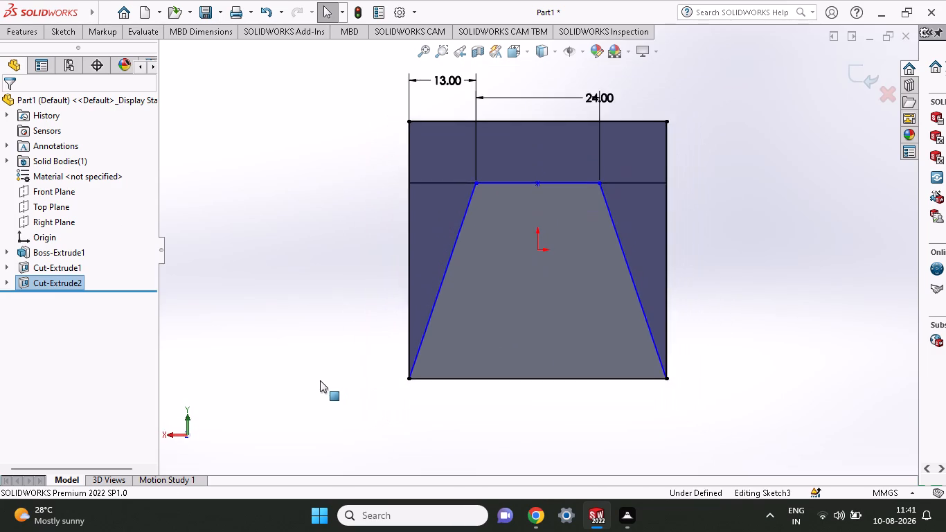
Extrude-cut the closed profile outside the trapezoid with a Blind depth of 10 mm from the sketched face.
{"action": "middle_click_drag", "start_coordinate": [320, 380], "coordinate": [429, 399]}
{"action": "scroll", "coordinate": [456, 432], "scroll_direction": "up", "scroll_amount": 1}
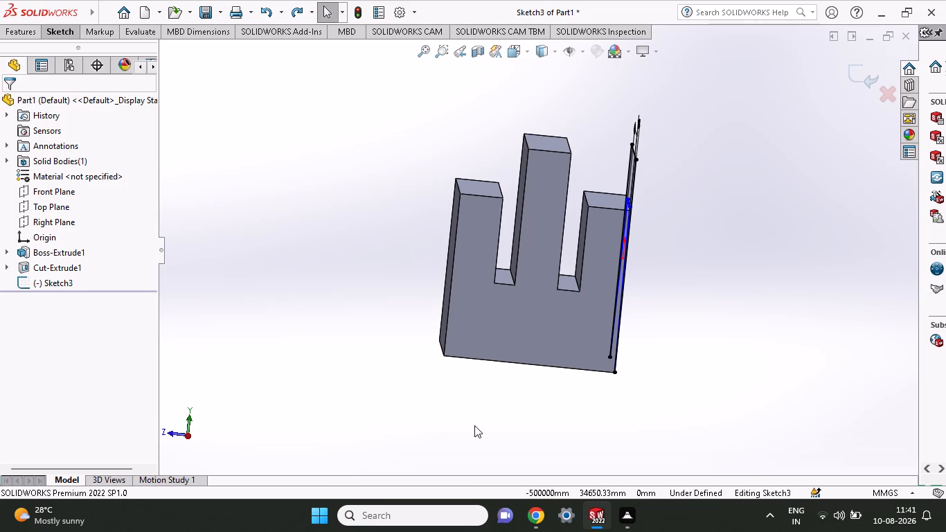
{"action": "middle_click_drag", "start_coordinate": [473, 425], "coordinate": [467, 422]}
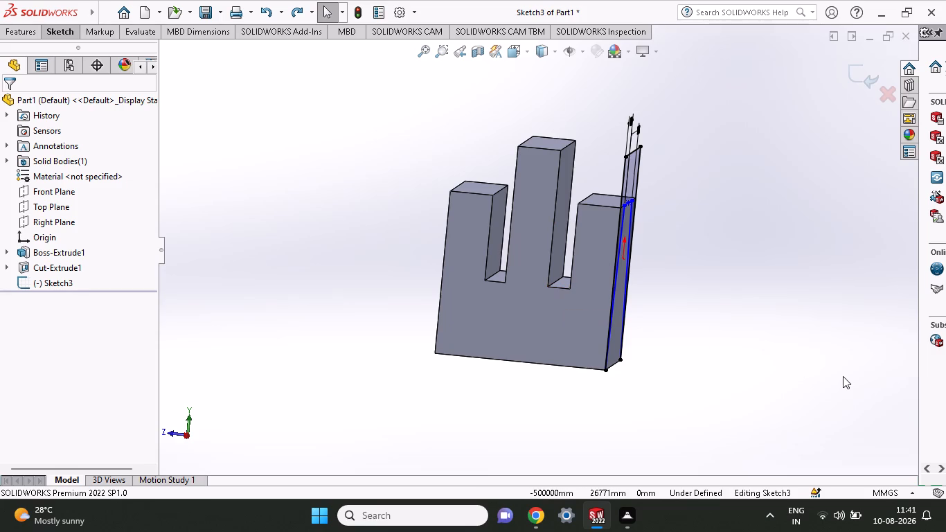
{"action": "left_click", "coordinate": [13, 30]}
{"action": "left_click", "coordinate": [214, 62]}
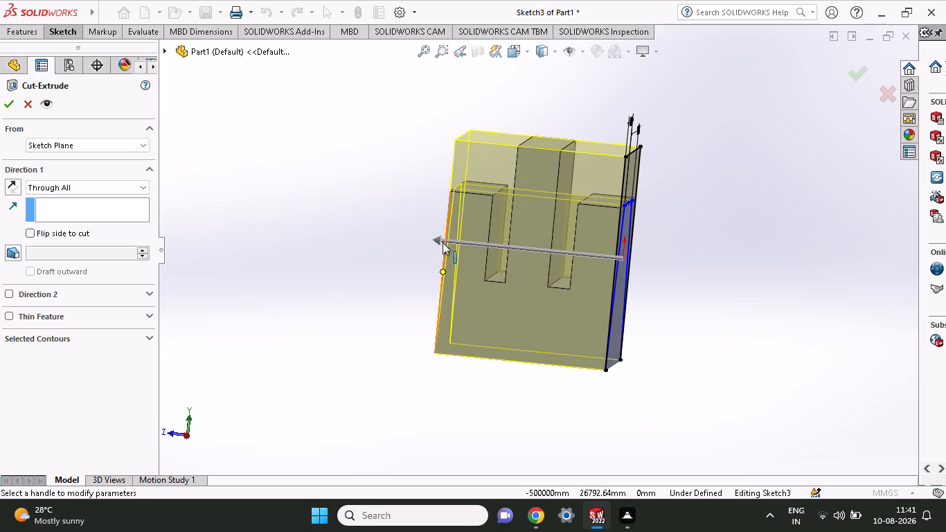
{"action": "left_click_drag", "start_coordinate": [436, 237], "coordinate": [562, 258]}
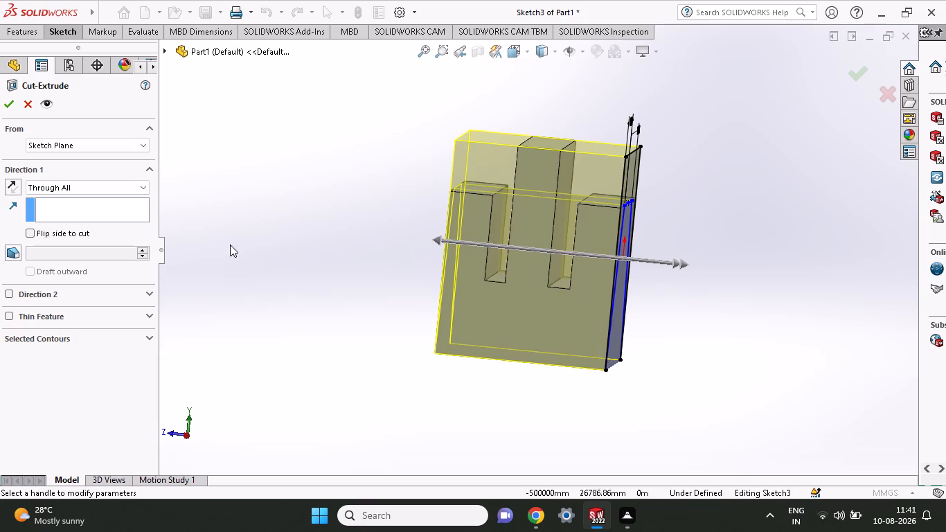
{"action": "left_click", "coordinate": [68, 189]}
{"action": "left_click", "coordinate": [65, 201]}
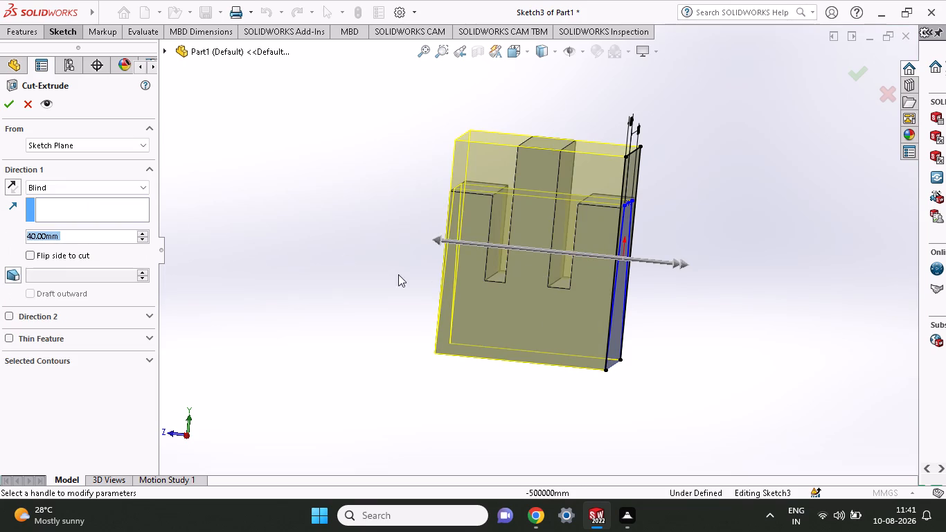
{"action": "left_click_drag", "start_coordinate": [432, 240], "coordinate": [548, 258]}
{"action": "left_click_drag", "start_coordinate": [542, 247], "coordinate": [565, 260]}
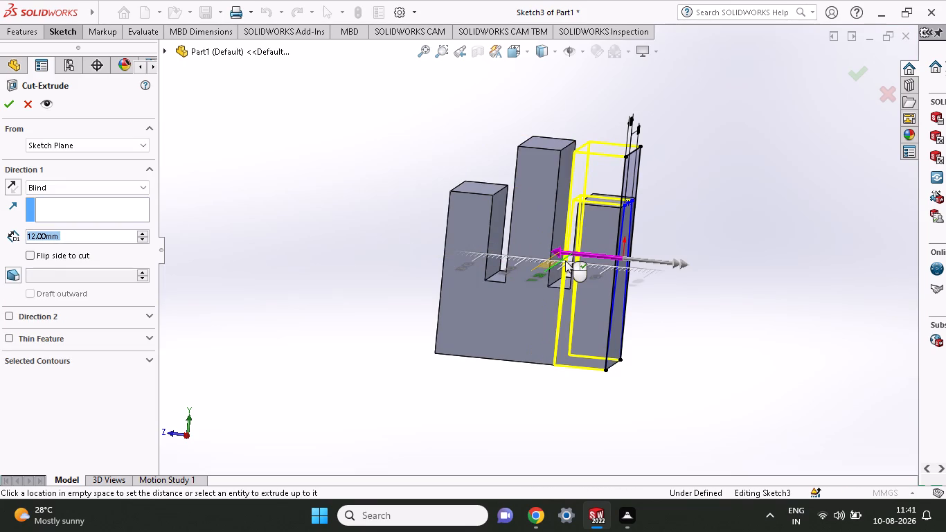
{"action": "left_click_drag", "start_coordinate": [565, 260], "coordinate": [567, 267]}
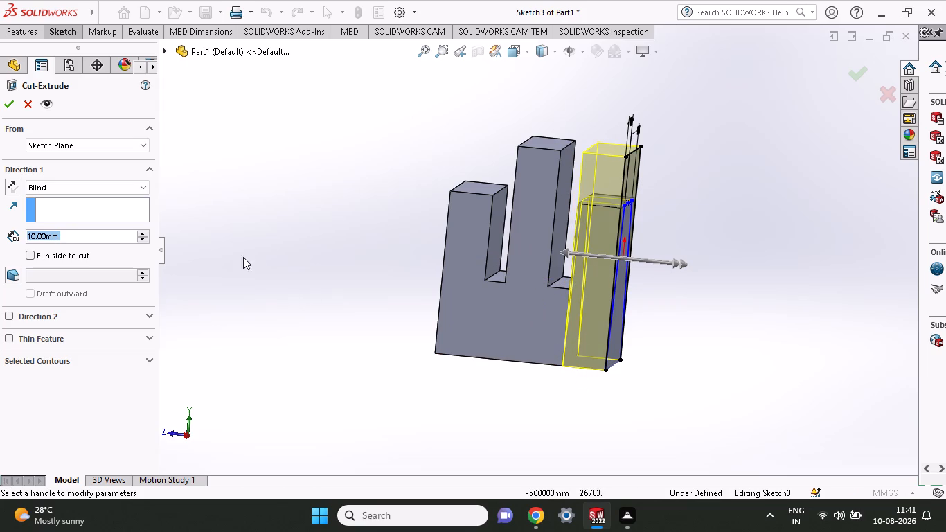
{"action": "left_click", "coordinate": [6, 102]}
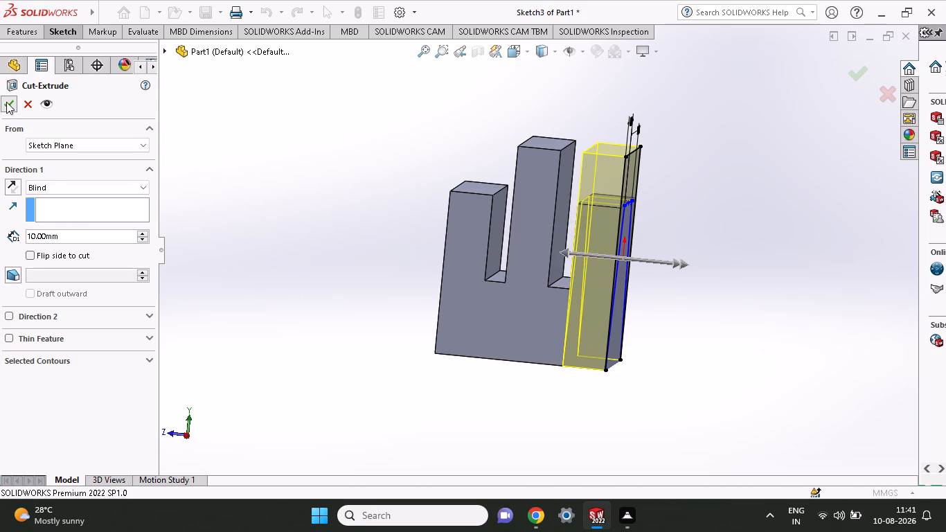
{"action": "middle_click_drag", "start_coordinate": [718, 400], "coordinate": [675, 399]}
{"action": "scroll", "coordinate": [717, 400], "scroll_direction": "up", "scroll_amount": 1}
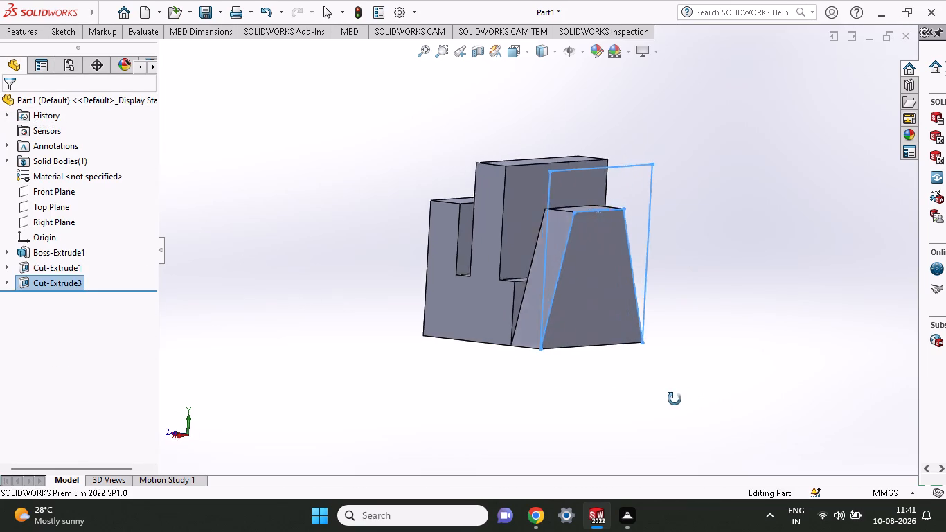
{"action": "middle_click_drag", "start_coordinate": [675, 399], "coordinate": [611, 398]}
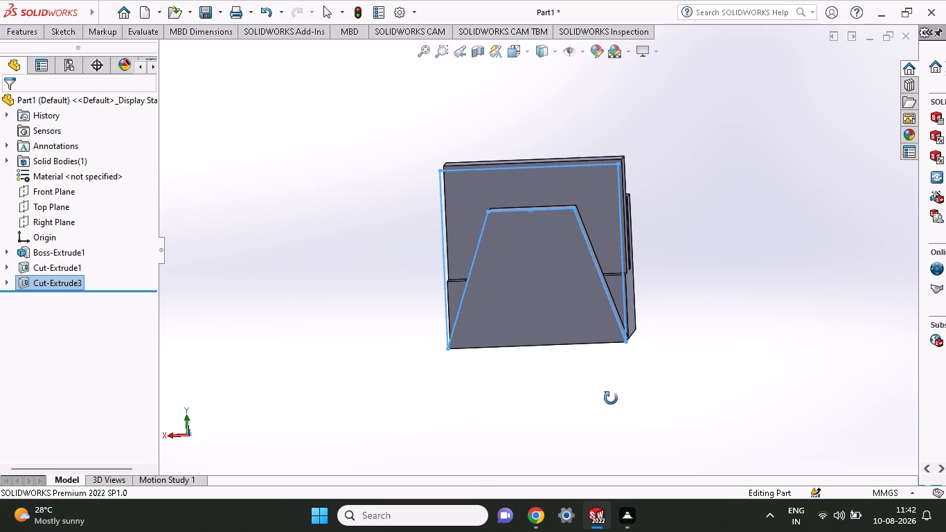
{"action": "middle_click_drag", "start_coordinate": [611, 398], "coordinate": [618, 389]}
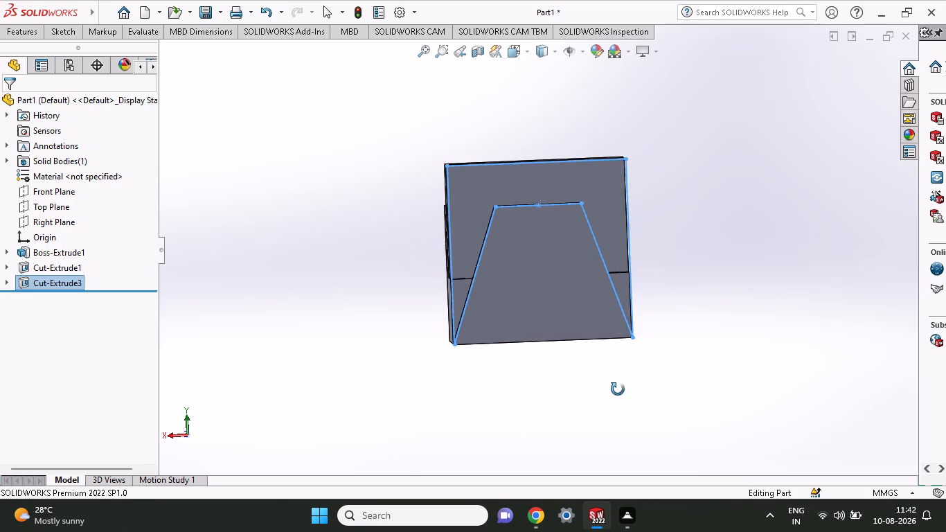
Examine the block from several sides to check the tapered outer shoulder and the untapered shoulder opposite it.
{"action": "middle_click_drag", "start_coordinate": [618, 389], "coordinate": [613, 384]}
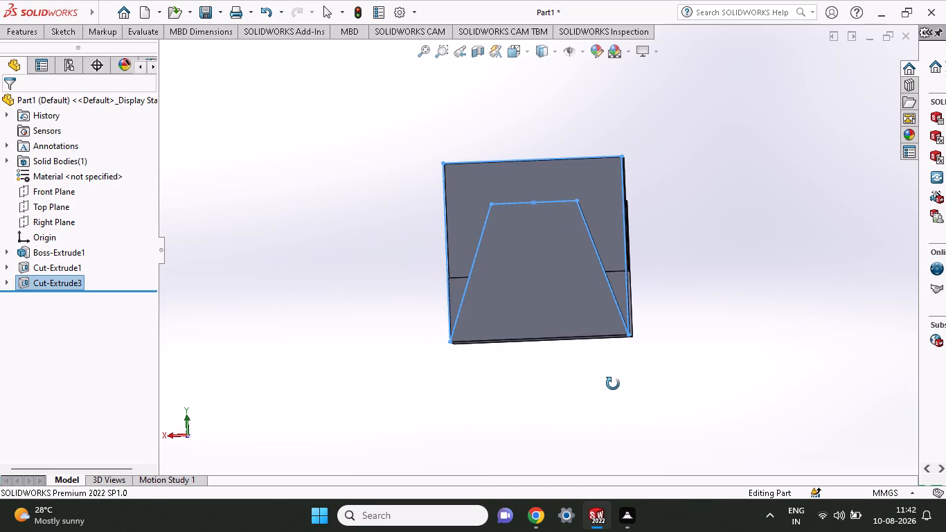
{"action": "middle_click_drag", "start_coordinate": [613, 384], "coordinate": [672, 387]}
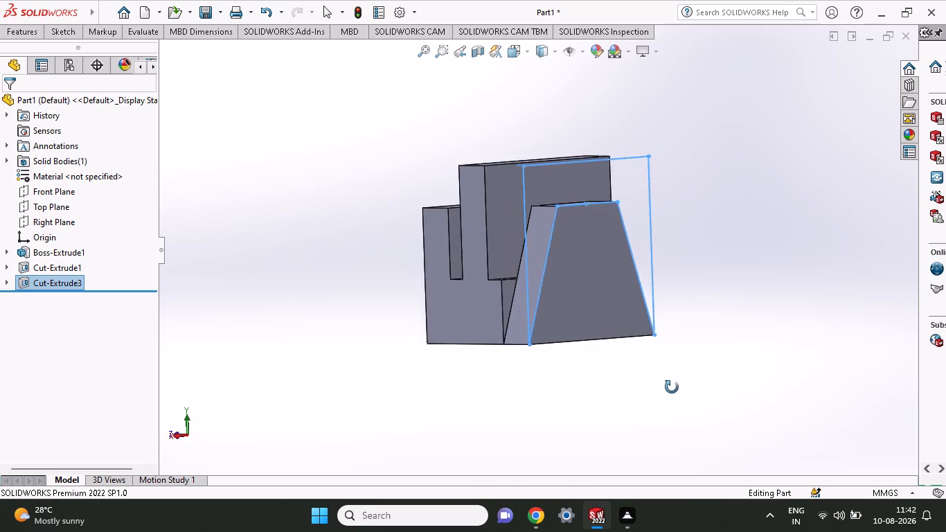
{"action": "middle_click_drag", "start_coordinate": [672, 387], "coordinate": [724, 402]}
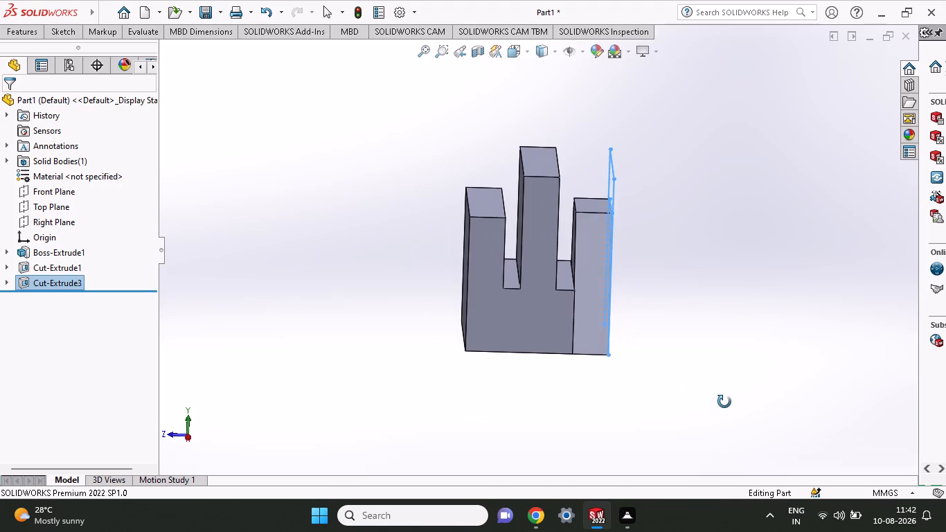
{"action": "middle_click_drag", "start_coordinate": [724, 402], "coordinate": [722, 380]}
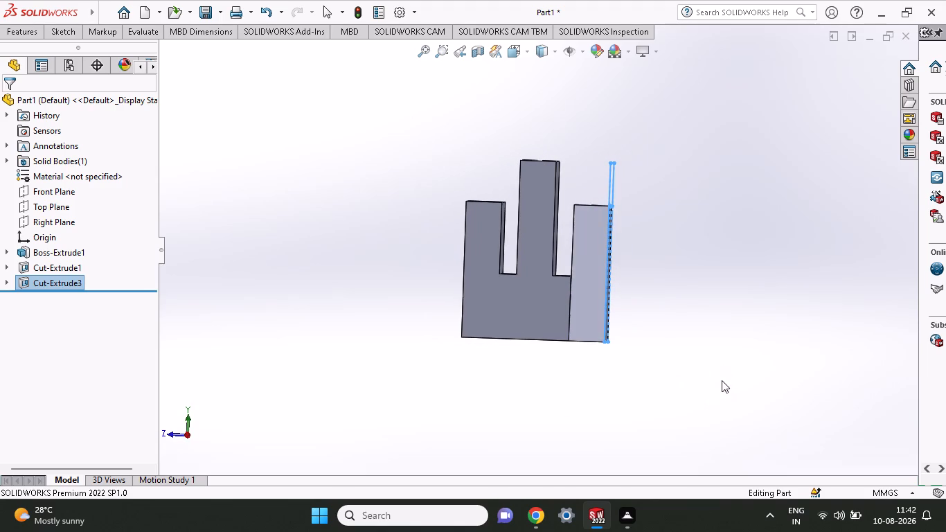
{"action": "middle_click_drag", "start_coordinate": [605, 413], "coordinate": [661, 420]}
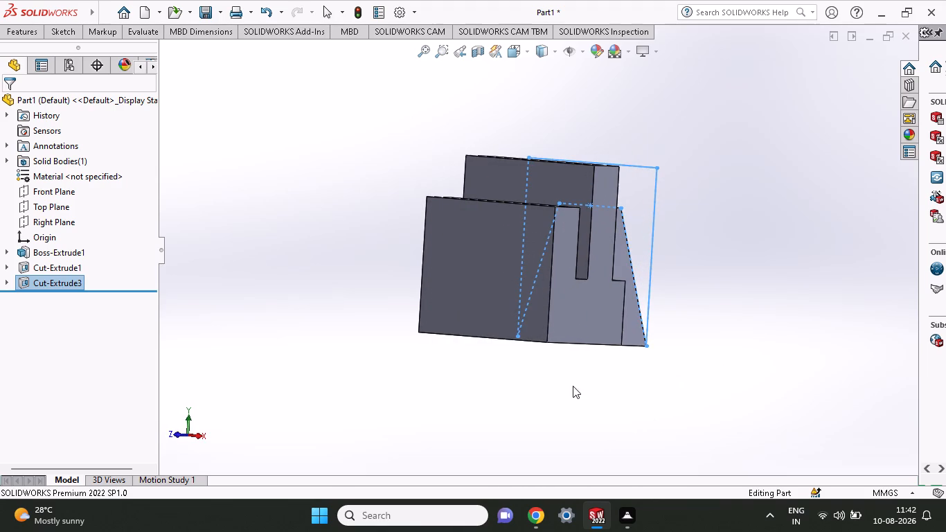
{"action": "middle_click_drag", "start_coordinate": [582, 387], "coordinate": [728, 423]}
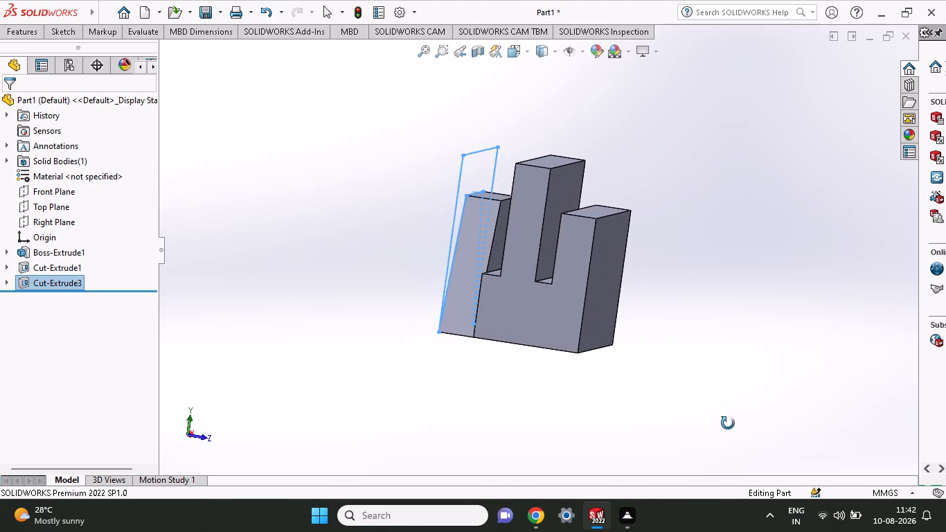
{"action": "middle_click_drag", "start_coordinate": [728, 423], "coordinate": [855, 435]}
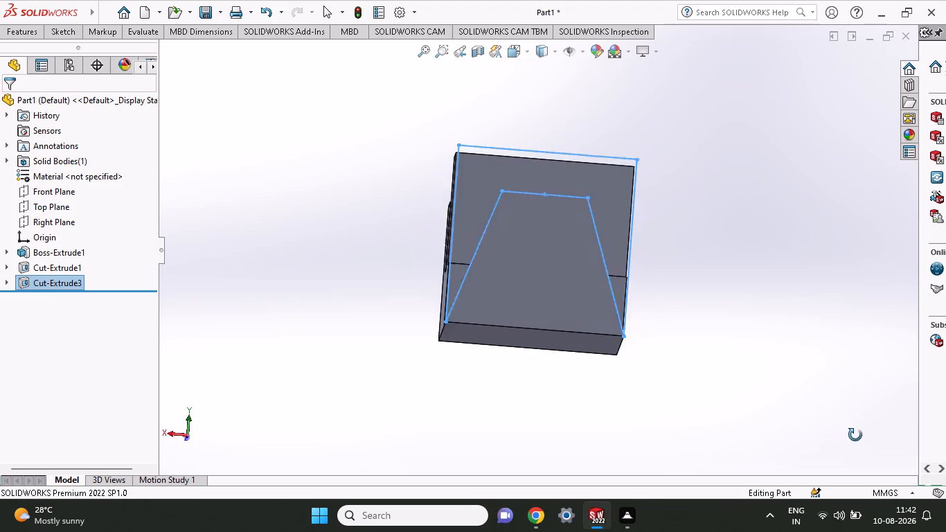
{"action": "middle_click_drag", "start_coordinate": [855, 435], "coordinate": [623, 432]}
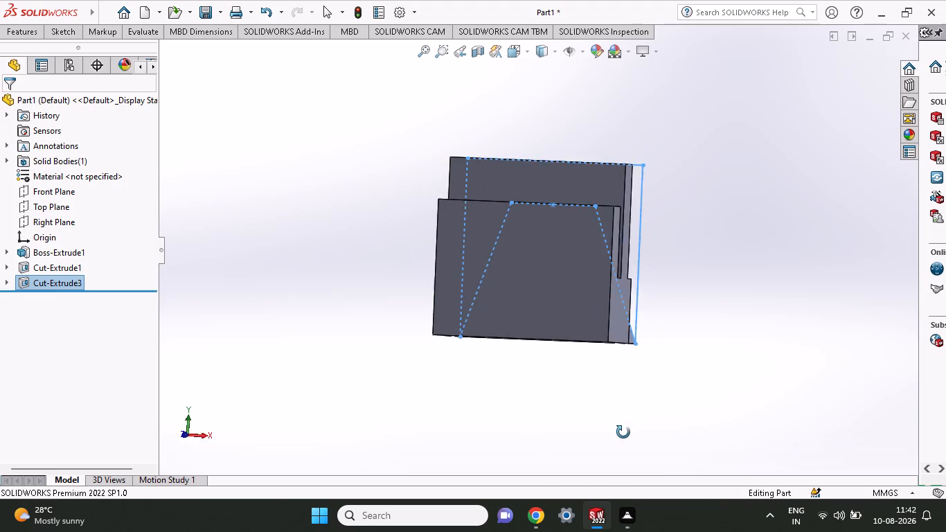
{"action": "middle_click_drag", "start_coordinate": [623, 432], "coordinate": [633, 434]}
On the opposite shoulder's outer face, sketch a closed line profile around a trapezoid with a top about 21 mm wide, following the block's 50 mm outline.
{"action": "left_click", "coordinate": [555, 276]}
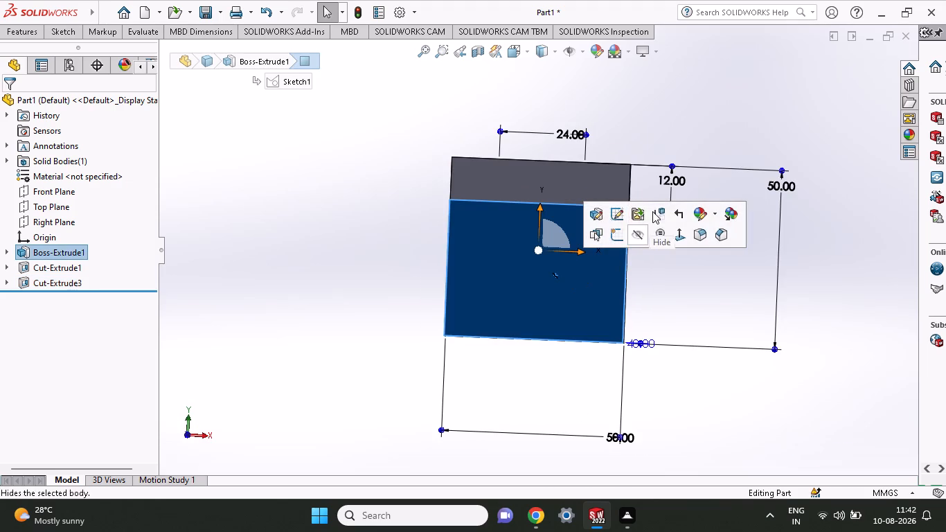
{"action": "left_click", "coordinate": [621, 241]}
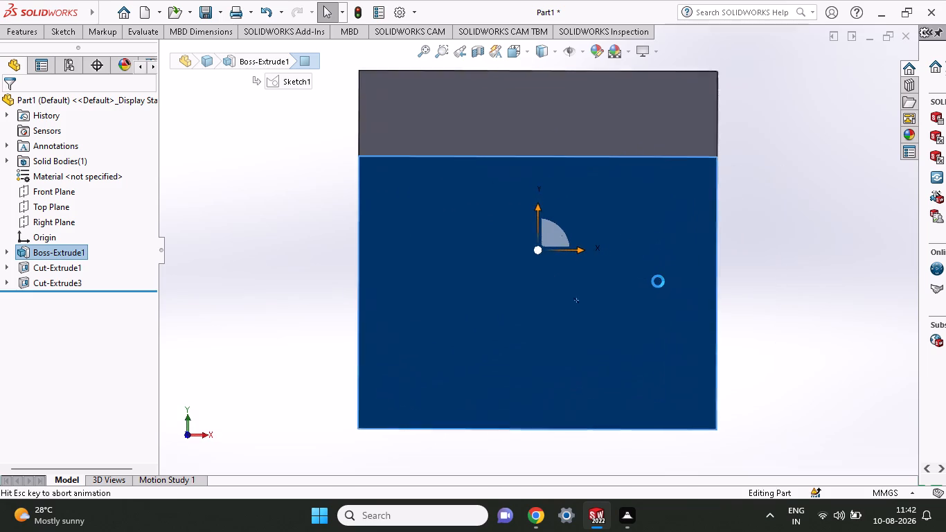
{"action": "scroll", "coordinate": [603, 282], "scroll_direction": "up", "scroll_amount": 2}
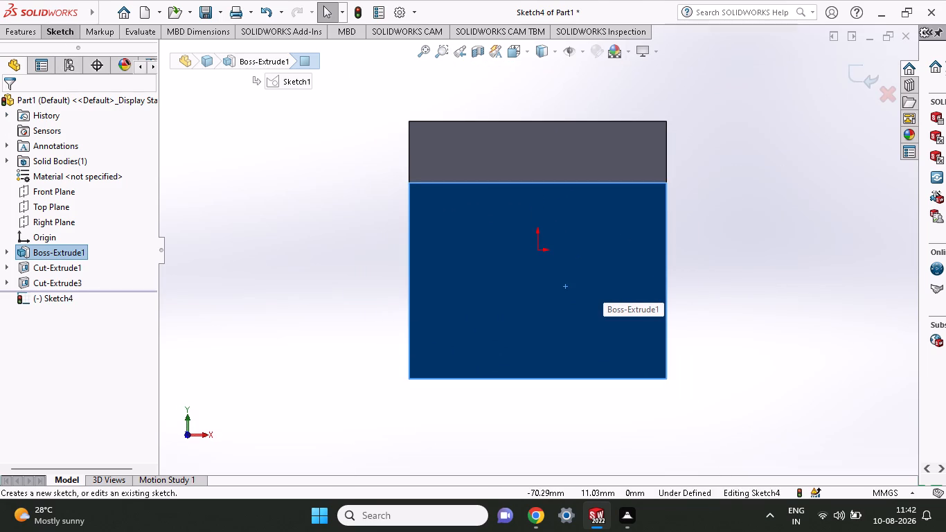
{"action": "left_click", "coordinate": [60, 28]}
{"action": "left_click", "coordinate": [94, 46]}
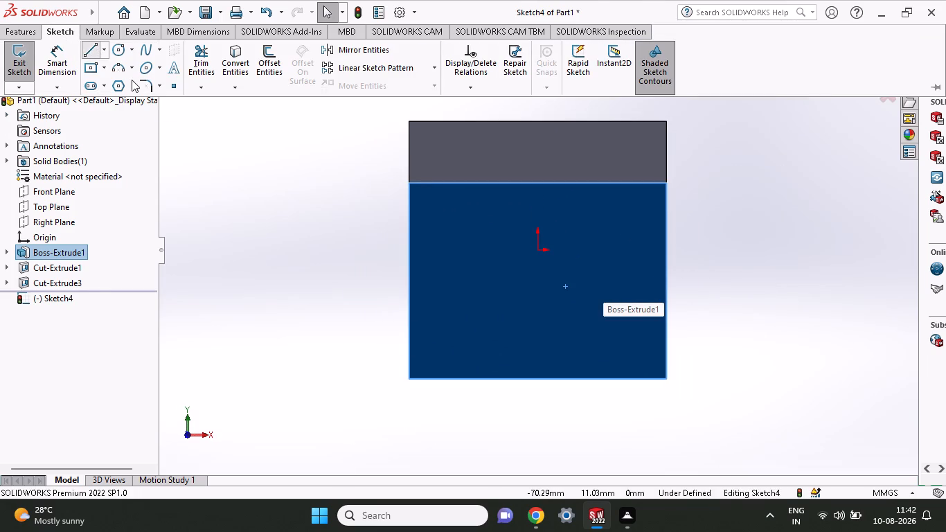
{"action": "left_click", "coordinate": [407, 381]}
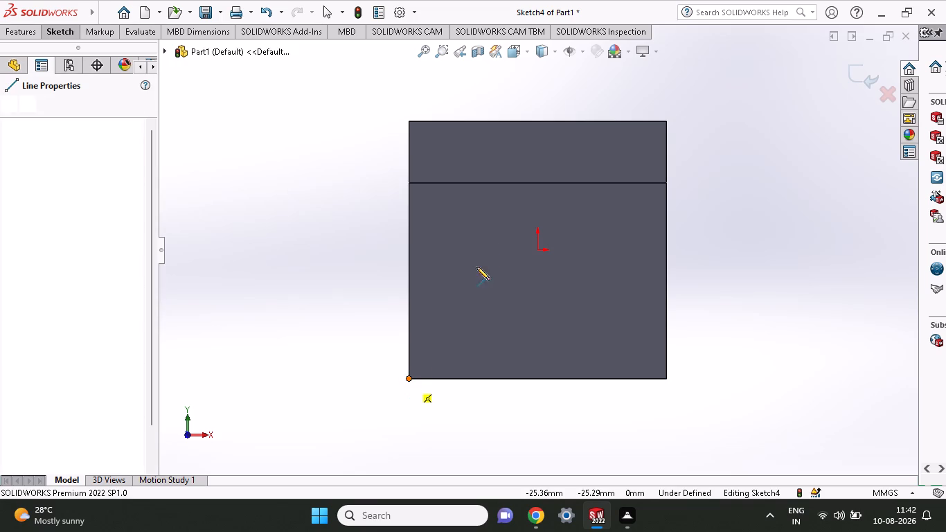
{"action": "left_click", "coordinate": [489, 184]}
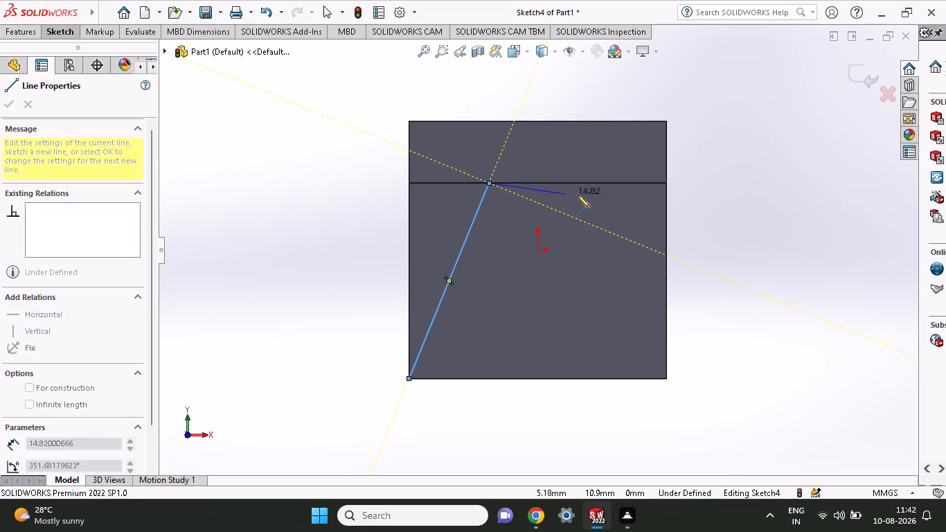
{"action": "left_click", "coordinate": [596, 185]}
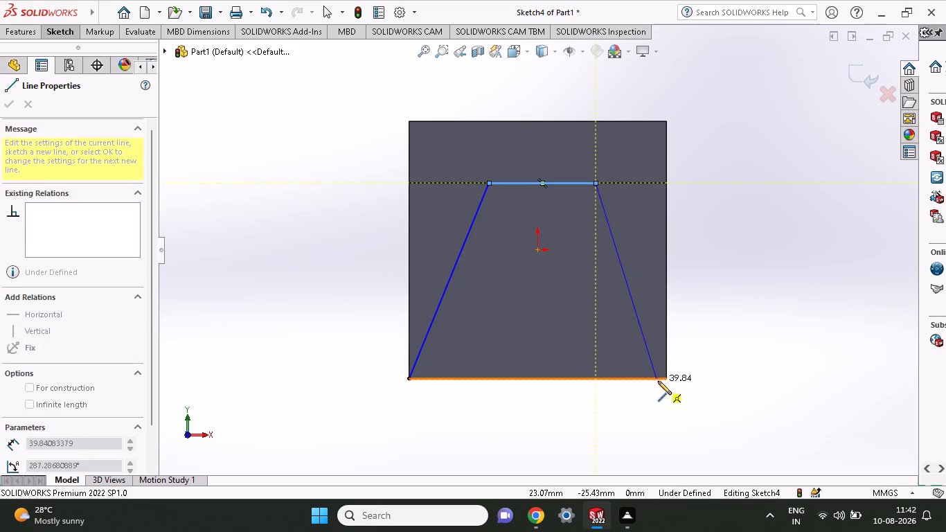
{"action": "left_click", "coordinate": [667, 378]}
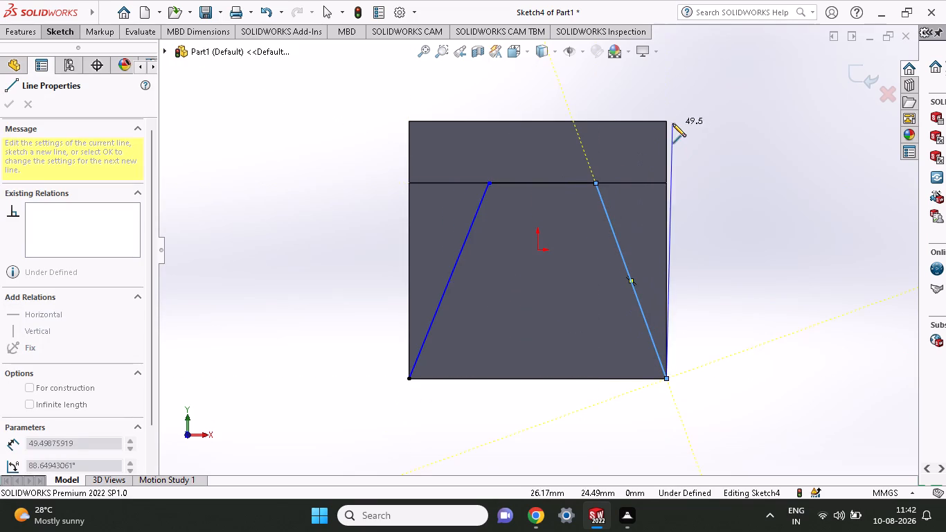
{"action": "left_click", "coordinate": [666, 119]}
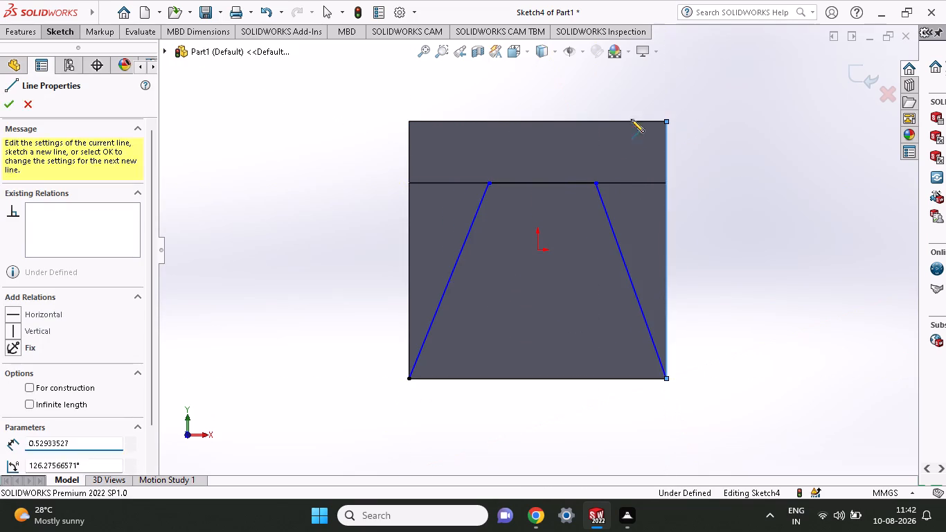
{"action": "left_click", "coordinate": [408, 123]}
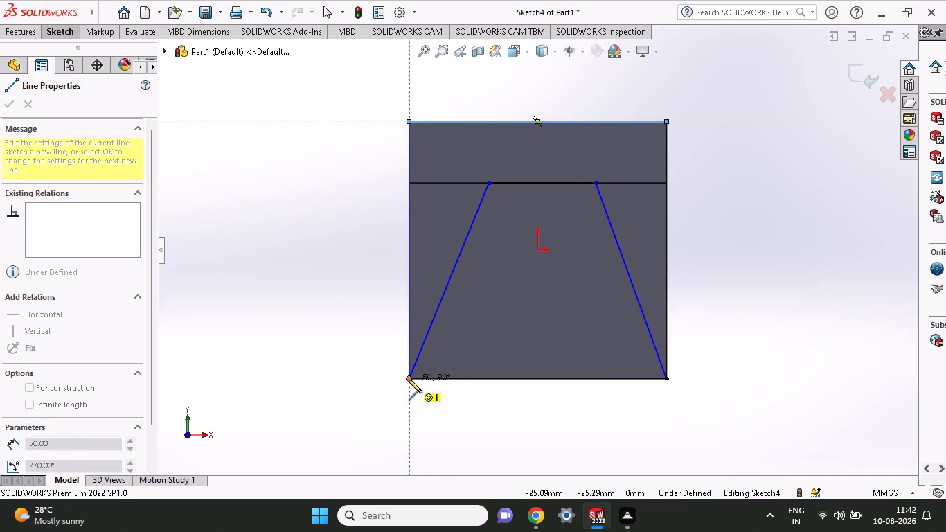
{"action": "left_click", "coordinate": [409, 380]}
{"action": "right_click", "coordinate": [420, 396]}
{"action": "left_click", "coordinate": [445, 402]}
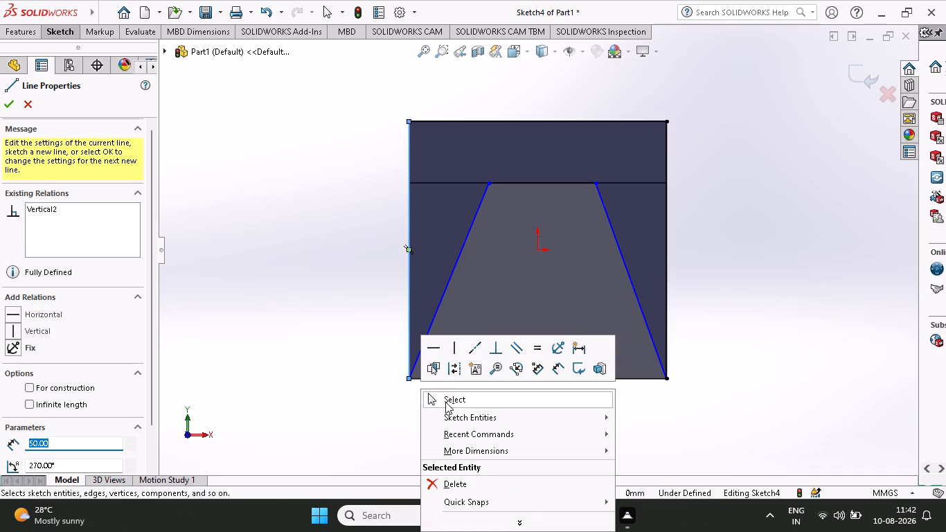
Dimension the trapezoid's top edge from its left corner to its midpoint as 12 mm.
{"action": "left_click", "coordinate": [46, 31]}
{"action": "left_click", "coordinate": [54, 63]}
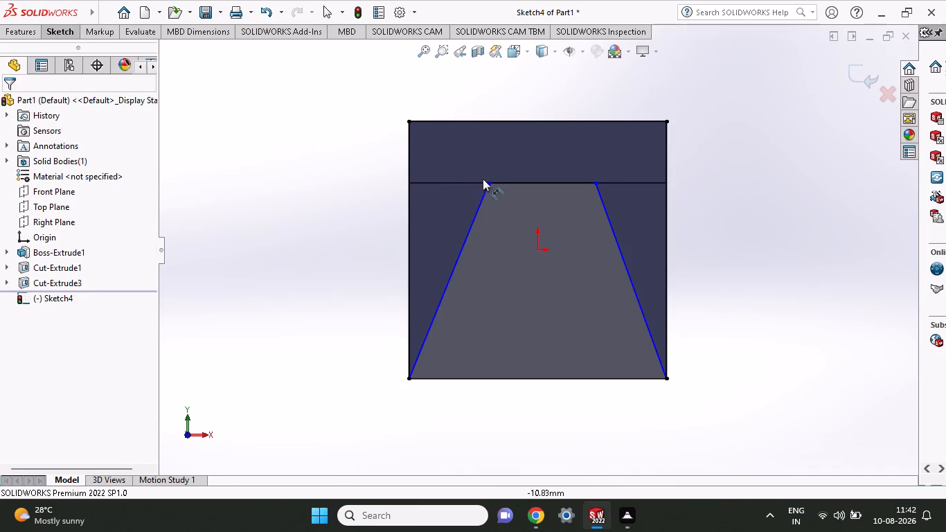
{"action": "left_click", "coordinate": [488, 181]}
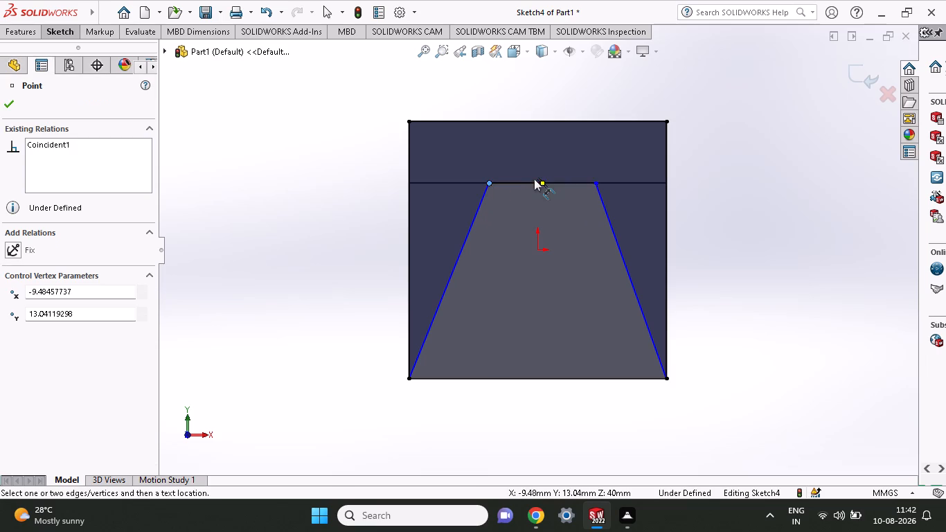
{"action": "left_click", "coordinate": [541, 184]}
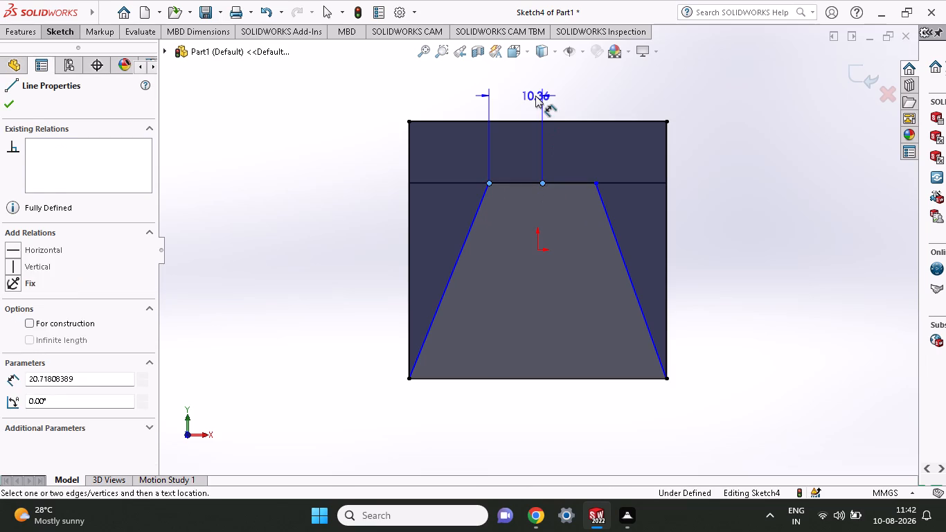
{"action": "left_click", "coordinate": [535, 96]}
{"action": "key", "text": "1"}
{"action": "key", "text": "2"}
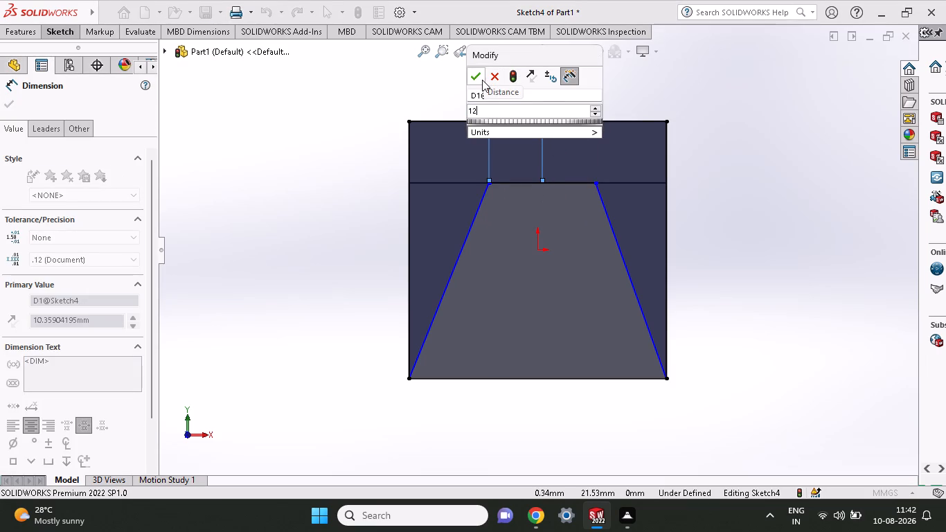
{"action": "left_click", "coordinate": [479, 80]}
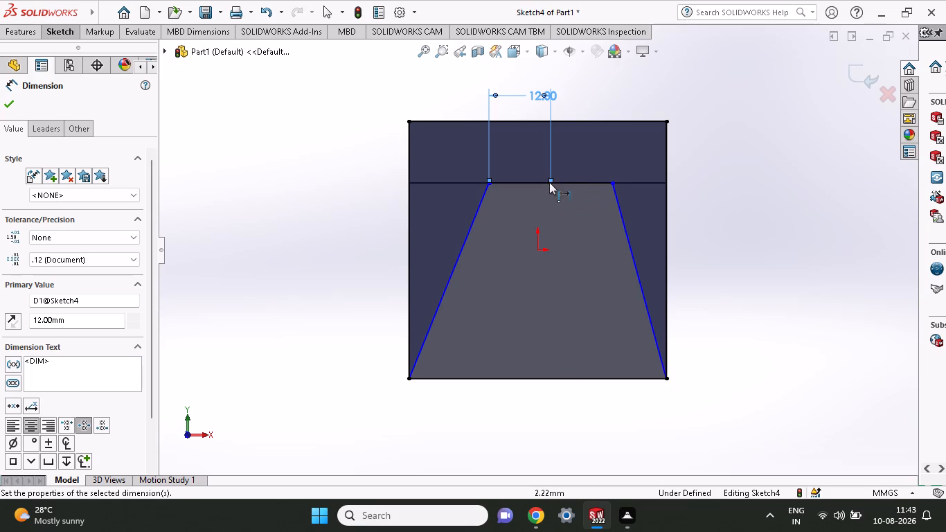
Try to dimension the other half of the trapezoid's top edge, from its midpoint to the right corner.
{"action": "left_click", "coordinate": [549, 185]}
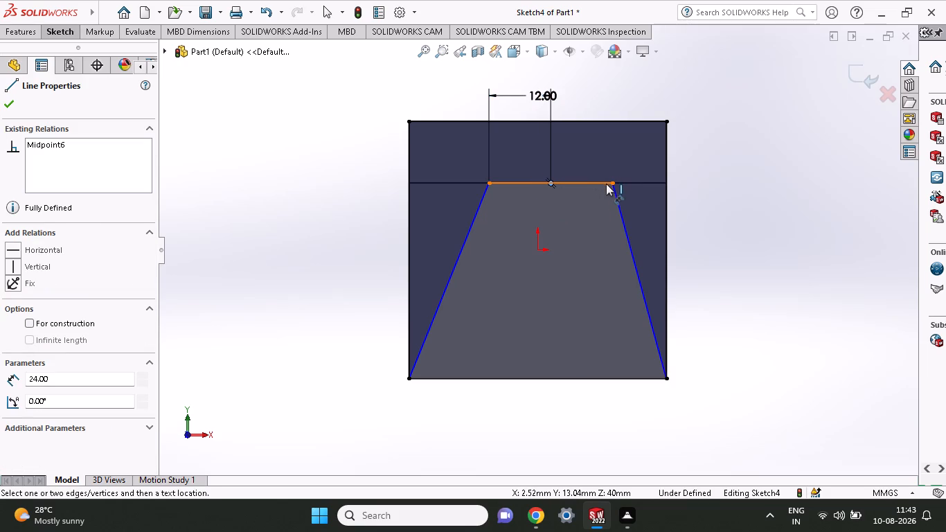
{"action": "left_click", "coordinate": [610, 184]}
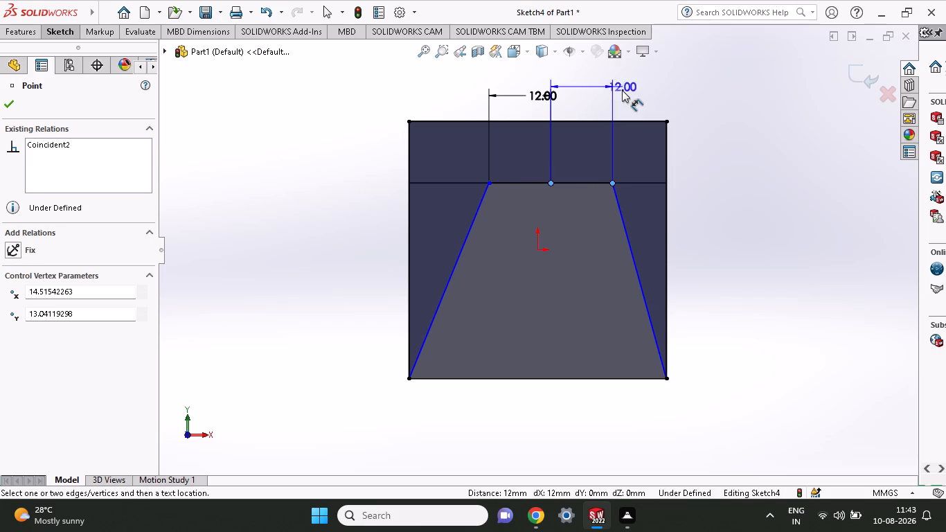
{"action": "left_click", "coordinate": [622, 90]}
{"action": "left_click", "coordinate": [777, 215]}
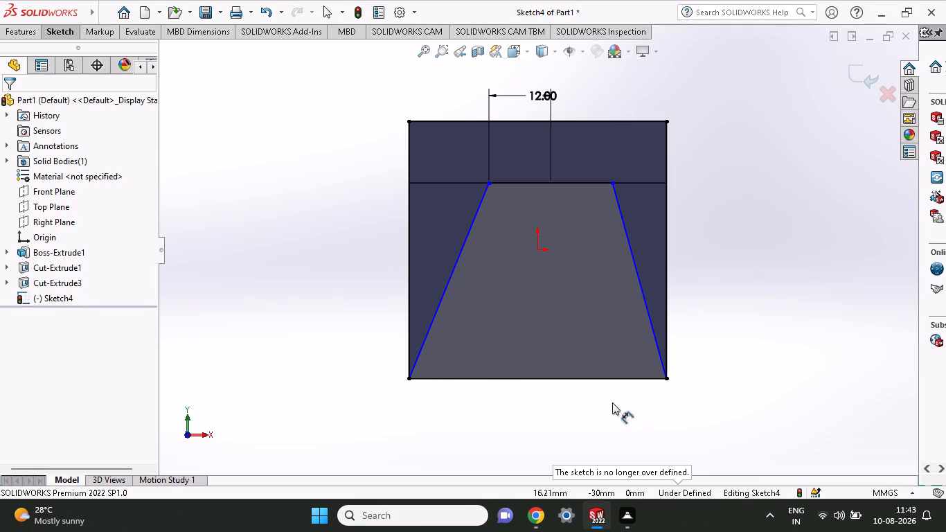
Dimension the offset from the shoulder's upper-left corner to the trapezoid's top-left corner as 13 mm.
{"action": "left_click", "coordinate": [408, 181]}
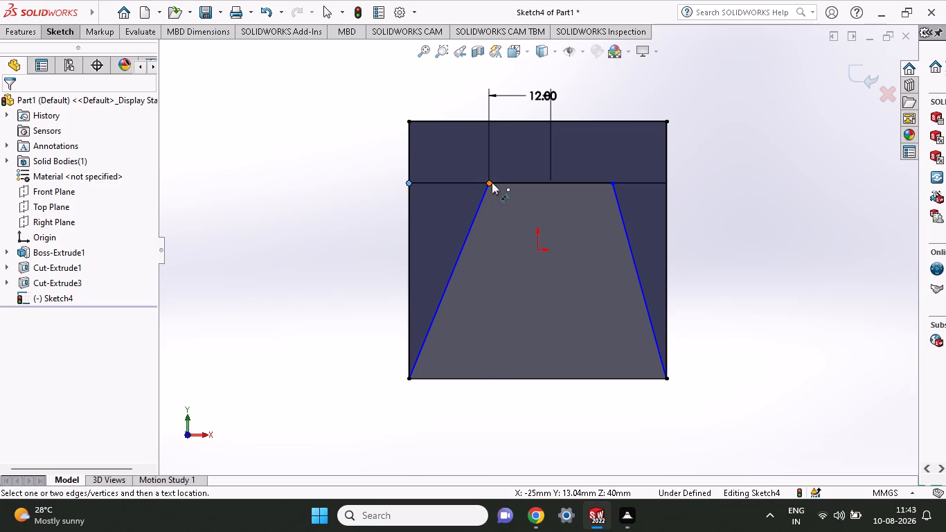
{"action": "left_click", "coordinate": [492, 182]}
{"action": "left_click", "coordinate": [468, 93]}
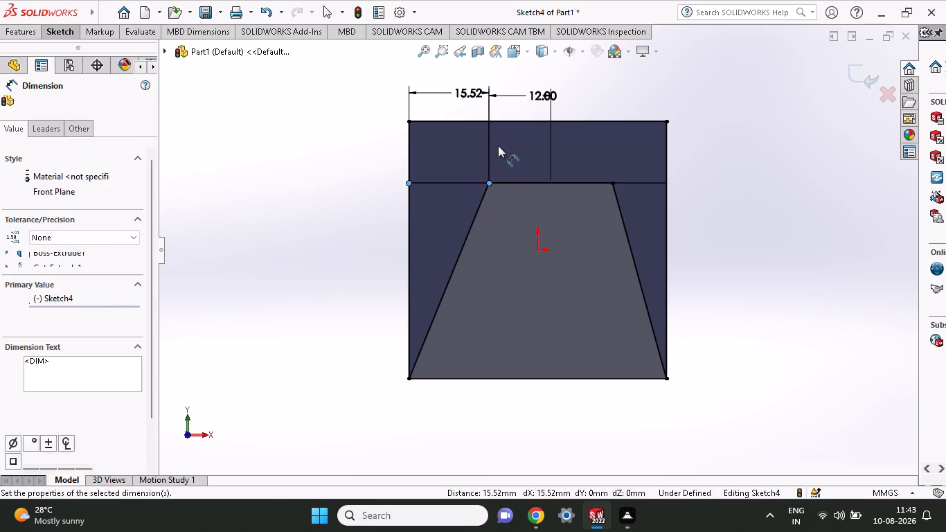
{"action": "type", "text": "13"}
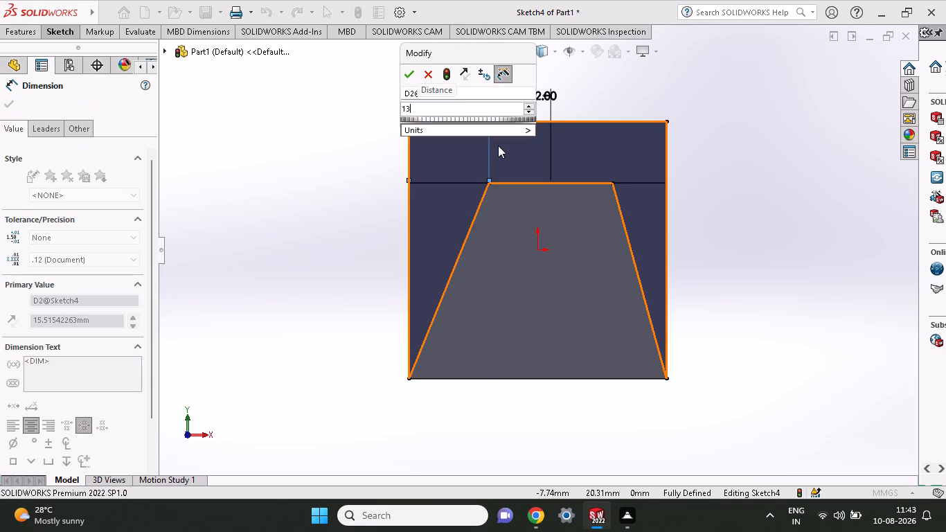
{"action": "left_click", "coordinate": [411, 76]}
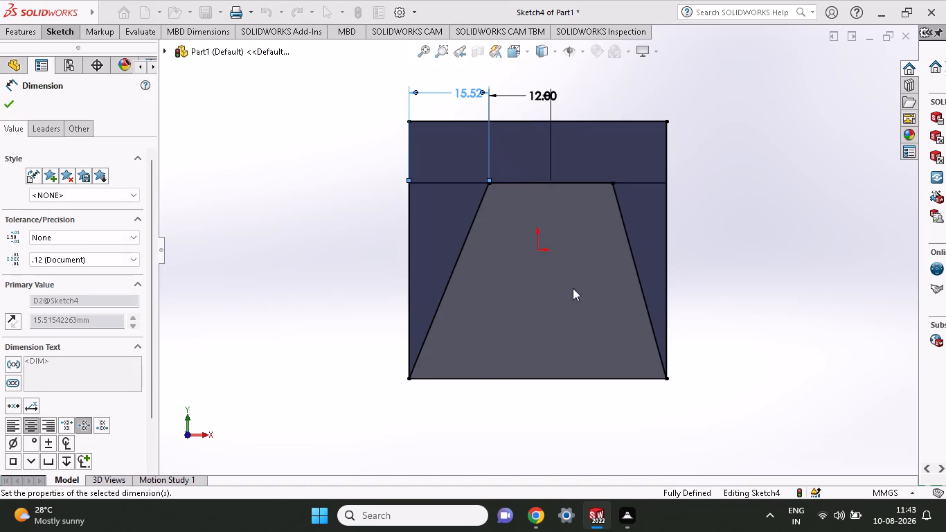
Extrude-cut the closed profile outside the trapezoid with a Blind depth of 10 mm from the sketch plane.
{"action": "middle_click_drag", "start_coordinate": [311, 373], "coordinate": [312, 373]}
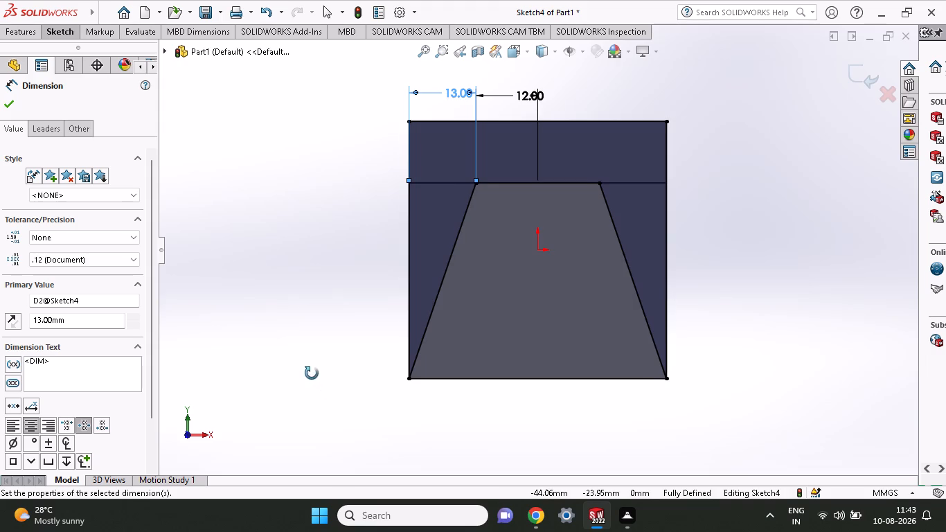
{"action": "middle_click_drag", "start_coordinate": [312, 373], "coordinate": [360, 418]}
{"action": "left_click", "coordinate": [24, 30]}
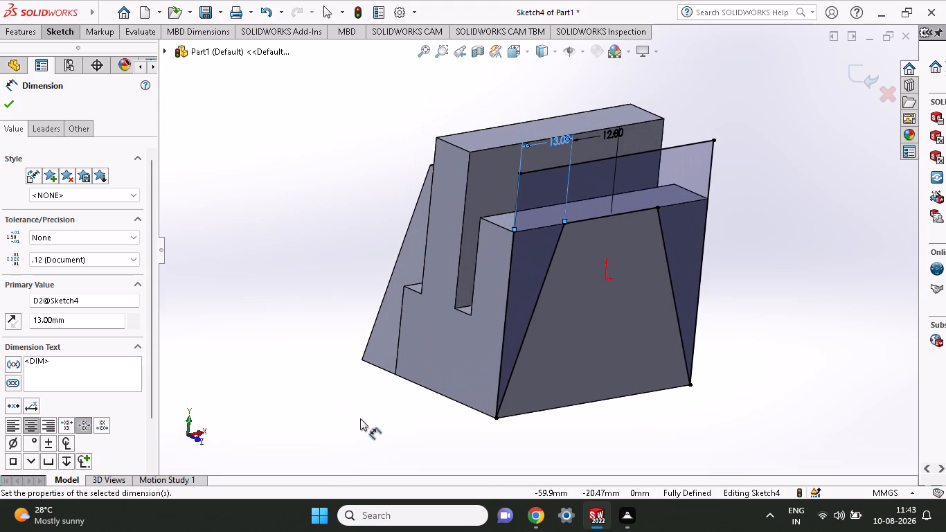
{"action": "left_click", "coordinate": [222, 55]}
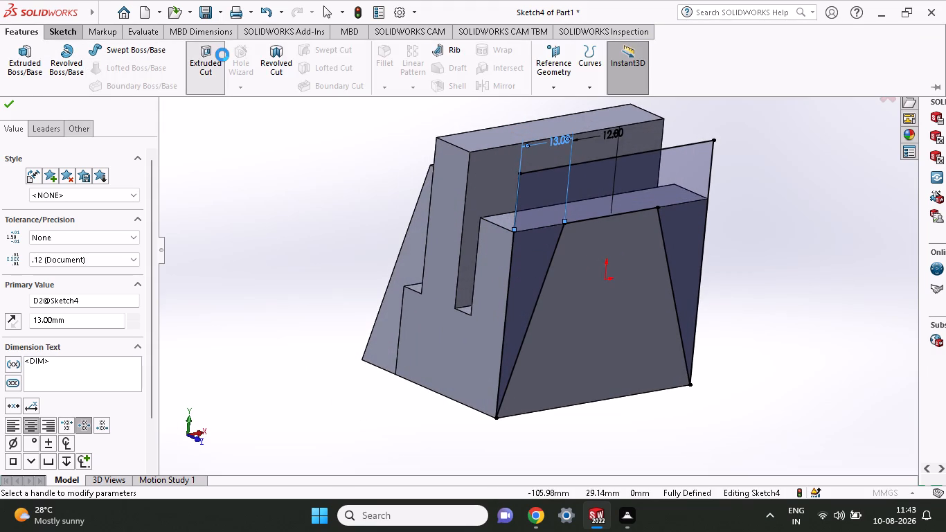
{"action": "middle_click_drag", "start_coordinate": [320, 261], "coordinate": [386, 362]}
{"action": "left_click", "coordinate": [3, 106]}
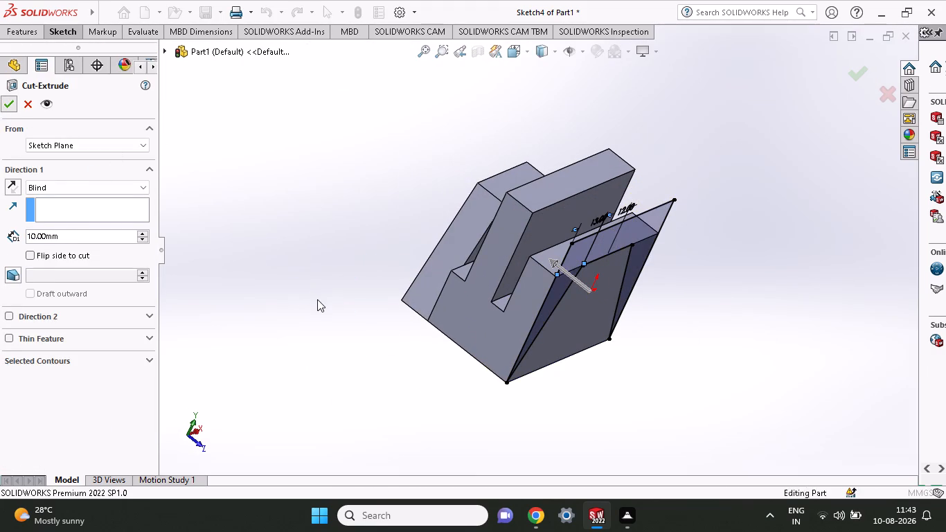
Examine the trapezoid shoulders, slots and central tongue from several angles after the shoulder cut.
{"action": "middle_click_drag", "start_coordinate": [333, 310], "coordinate": [383, 281]}
{"action": "scroll", "coordinate": [351, 312], "scroll_direction": "up", "scroll_amount": 1}
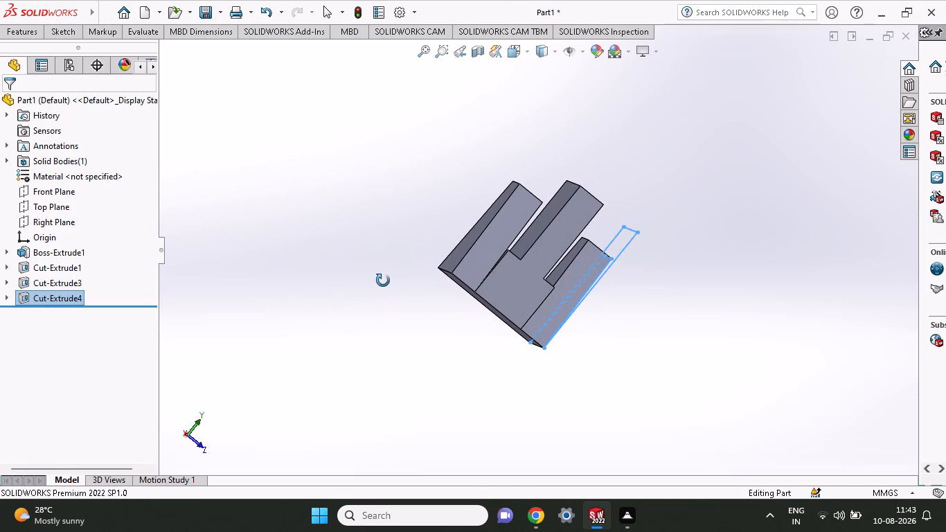
{"action": "middle_click_drag", "start_coordinate": [383, 281], "coordinate": [373, 290]}
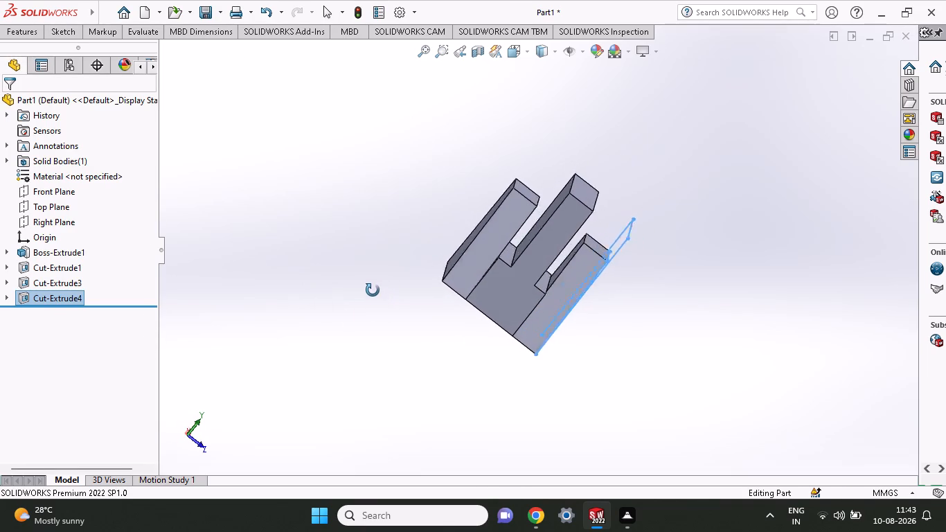
{"action": "middle_click_drag", "start_coordinate": [373, 290], "coordinate": [371, 280]}
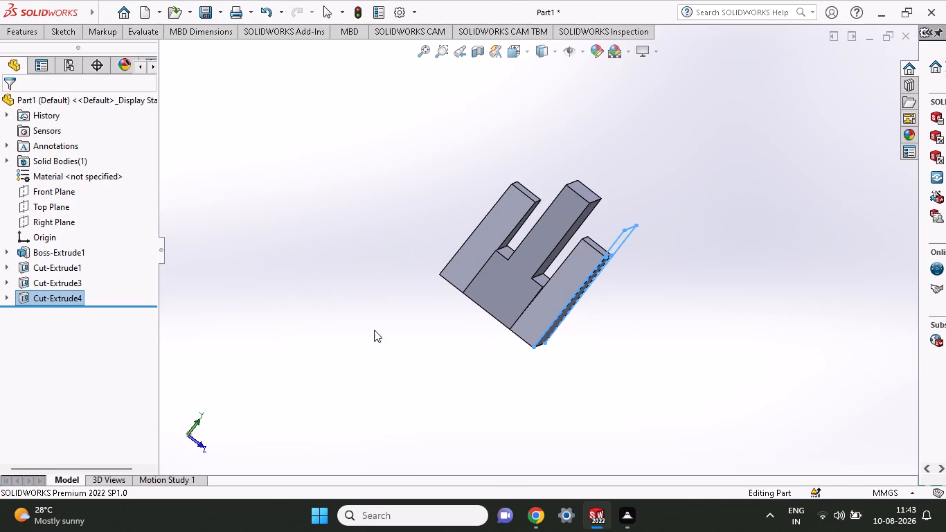
{"action": "scroll", "coordinate": [566, 375], "scroll_direction": "up", "scroll_amount": 1}
{"action": "middle_click_drag", "start_coordinate": [565, 375], "coordinate": [559, 376]}
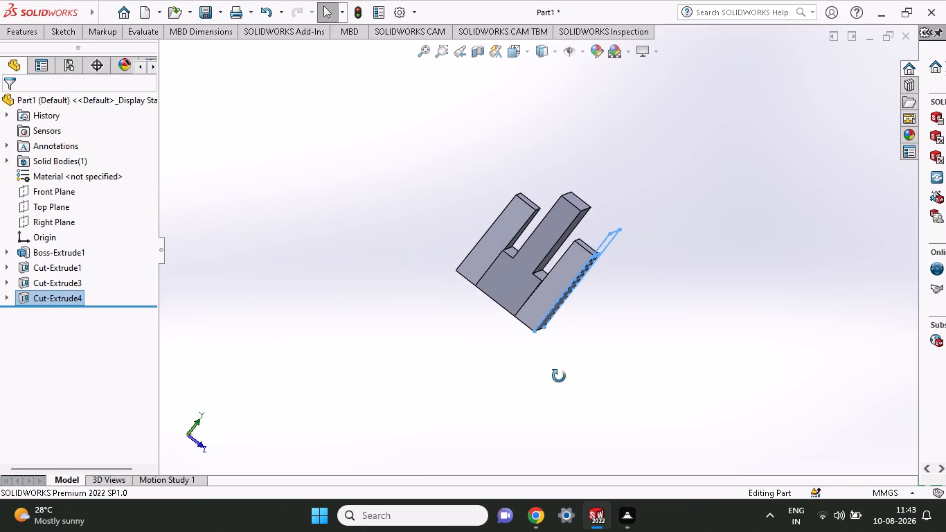
{"action": "middle_click_drag", "start_coordinate": [559, 376], "coordinate": [462, 290]}
{"action": "middle_click", "coordinate": [464, 285]}
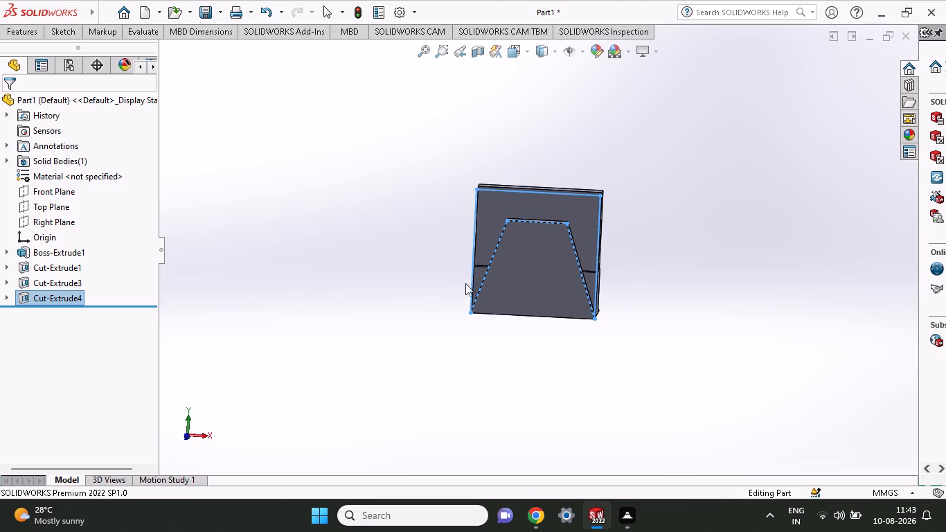
{"action": "middle_click_drag", "start_coordinate": [464, 316], "coordinate": [467, 303]}
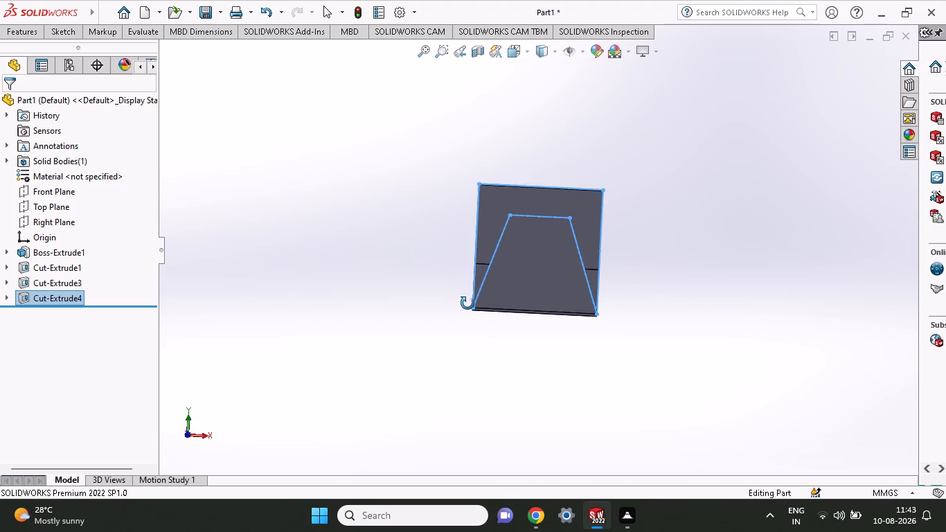
{"action": "middle_click_drag", "start_coordinate": [467, 303], "coordinate": [467, 305]}
{"action": "middle_click_drag", "start_coordinate": [393, 323], "coordinate": [448, 337]}
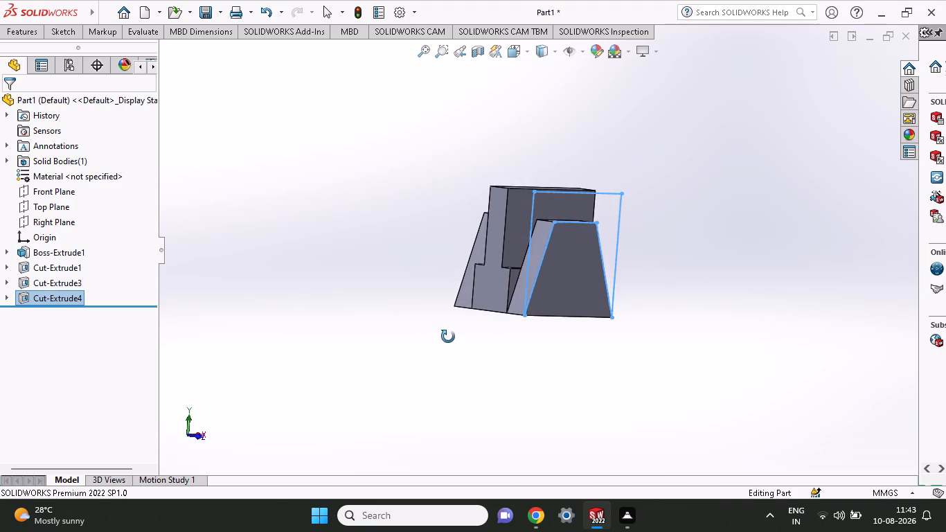
{"action": "middle_click_drag", "start_coordinate": [448, 337], "coordinate": [470, 339]}
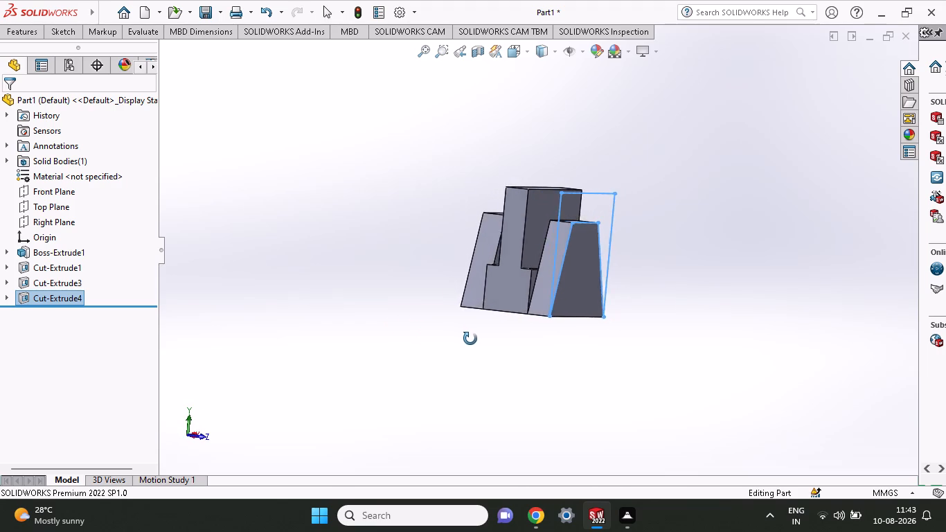
{"action": "middle_click_drag", "start_coordinate": [470, 339], "coordinate": [503, 342]}
{"action": "scroll", "coordinate": [503, 342], "scroll_direction": "up", "scroll_amount": 1}
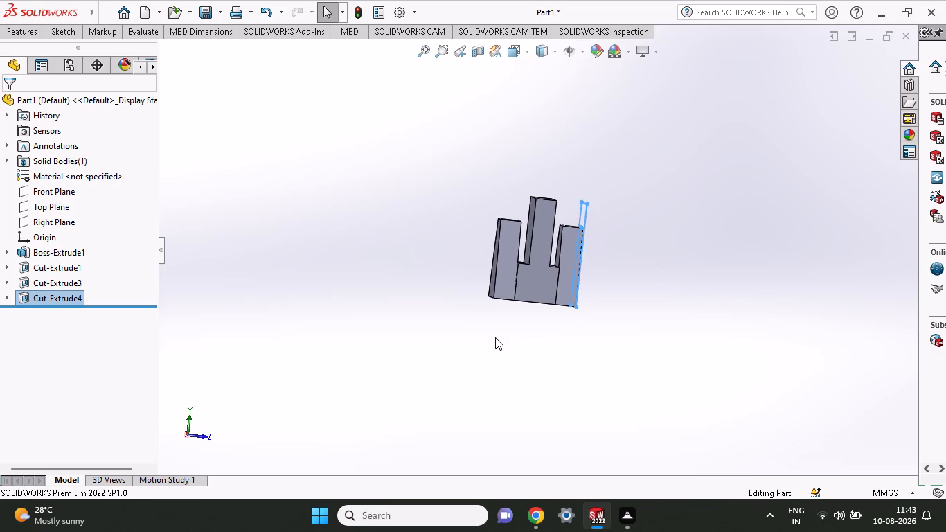
{"action": "scroll", "coordinate": [495, 346], "scroll_direction": "down", "scroll_amount": 2}
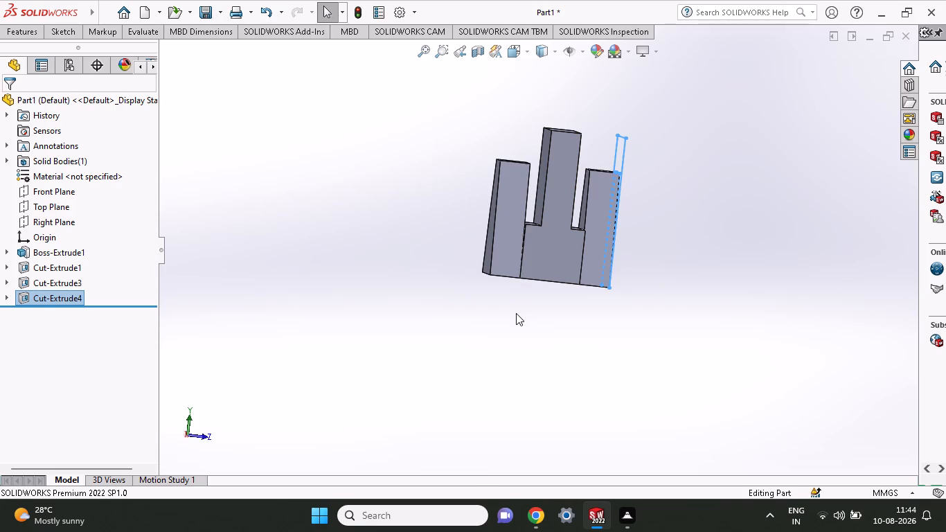
{"action": "middle_click_drag", "start_coordinate": [517, 313], "coordinate": [406, 317]}
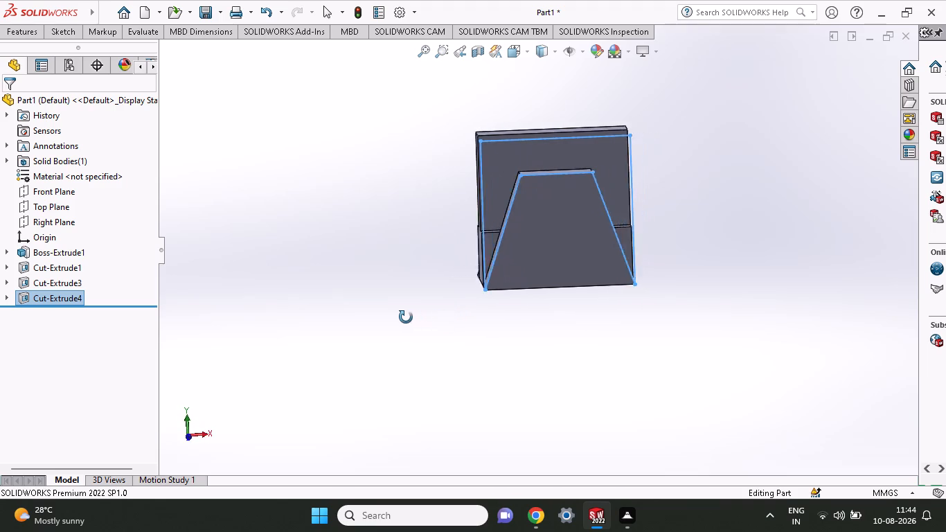
{"action": "middle_click_drag", "start_coordinate": [406, 317], "coordinate": [398, 317]}
{"action": "middle_click_drag", "start_coordinate": [398, 317], "coordinate": [409, 315]}
{"action": "middle_click_drag", "start_coordinate": [412, 308], "coordinate": [418, 294]}
{"action": "middle_click", "coordinate": [418, 294]}
{"action": "middle_click", "coordinate": [413, 296]}
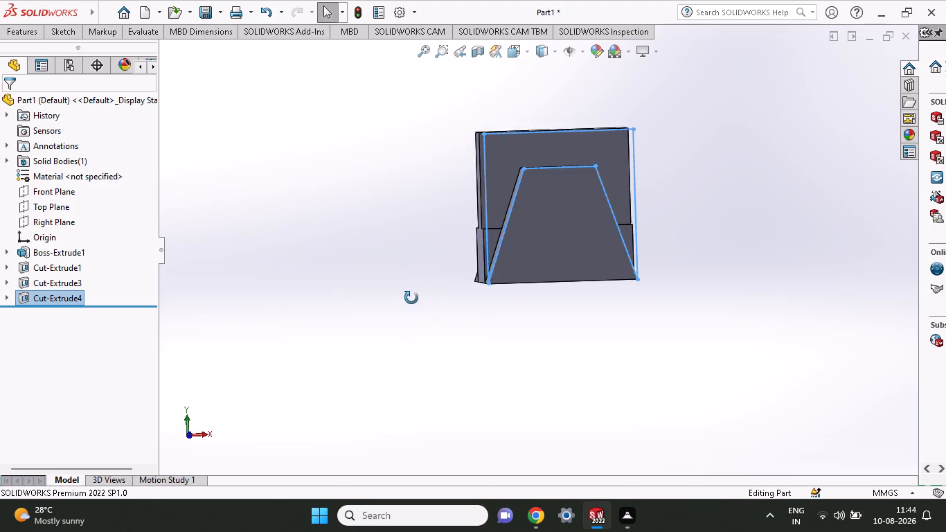
{"action": "middle_click", "coordinate": [409, 300]}
{"action": "scroll", "coordinate": [407, 302], "scroll_direction": "up", "scroll_amount": 1}
{"action": "middle_click_drag", "start_coordinate": [424, 305], "coordinate": [504, 316]}
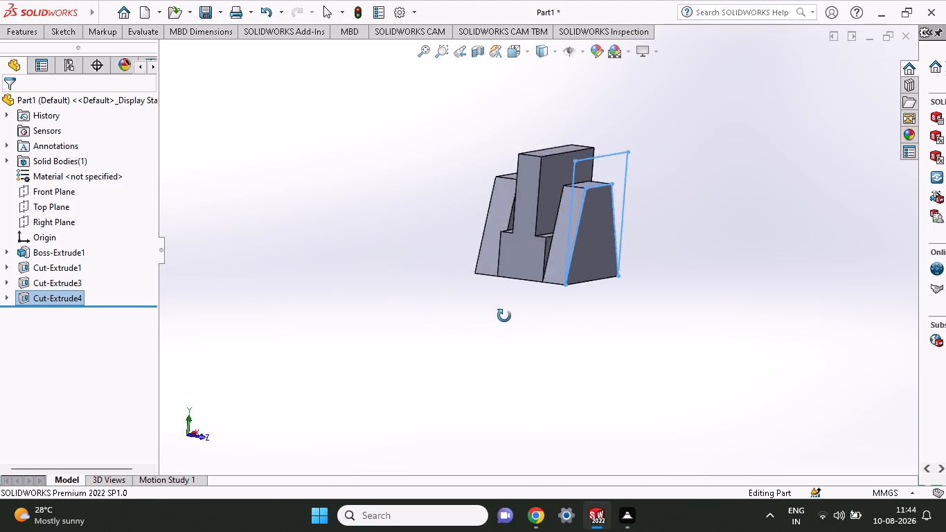
{"action": "middle_click_drag", "start_coordinate": [504, 316], "coordinate": [520, 335]}
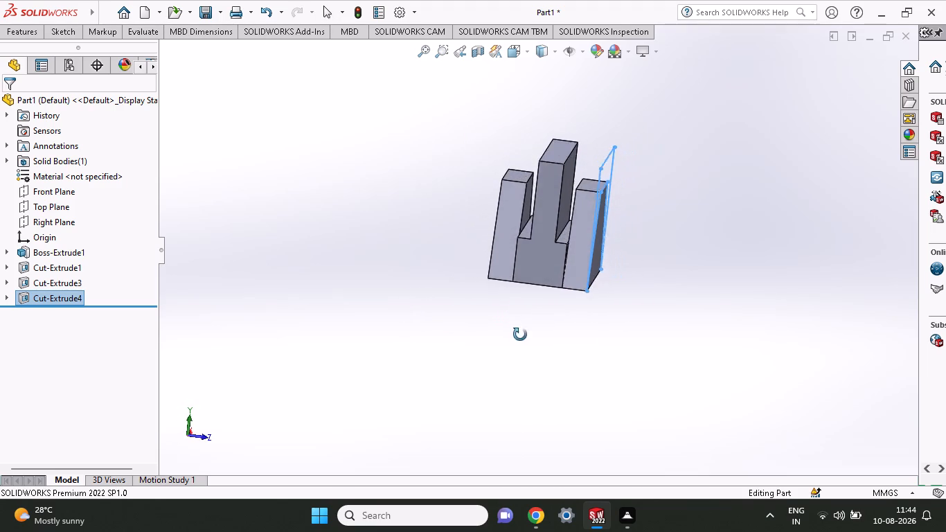
On the triangular face exposed beside the front trapezoid's left edge, sketch a closed triangle along its edges, about 5.27 mm wide at the top.
{"action": "middle_click_drag", "start_coordinate": [520, 335], "coordinate": [434, 339]}
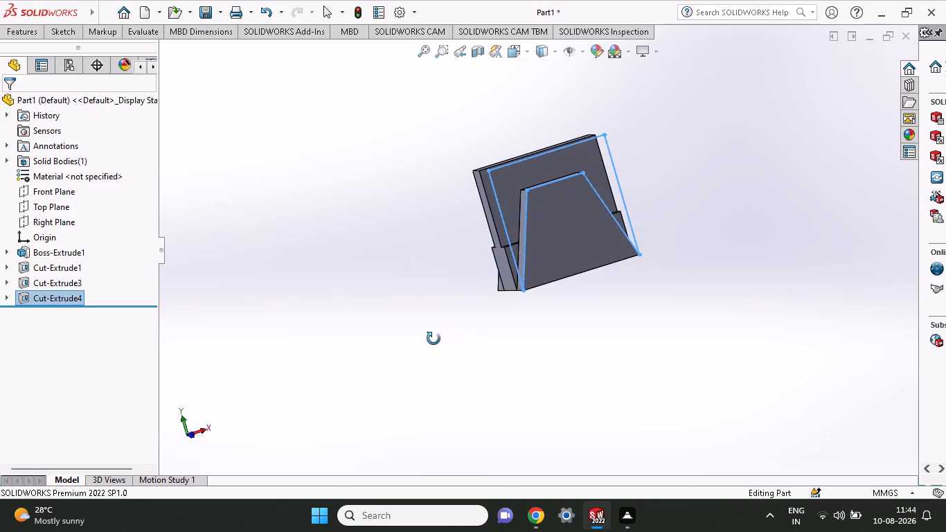
{"action": "middle_click_drag", "start_coordinate": [434, 339], "coordinate": [454, 330]}
{"action": "left_click", "coordinate": [523, 254]}
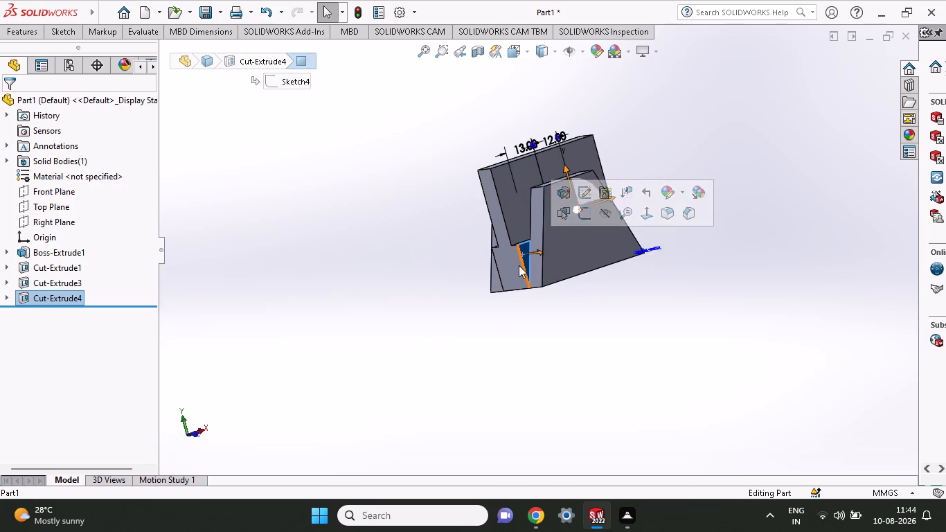
{"action": "left_click", "coordinate": [583, 213]}
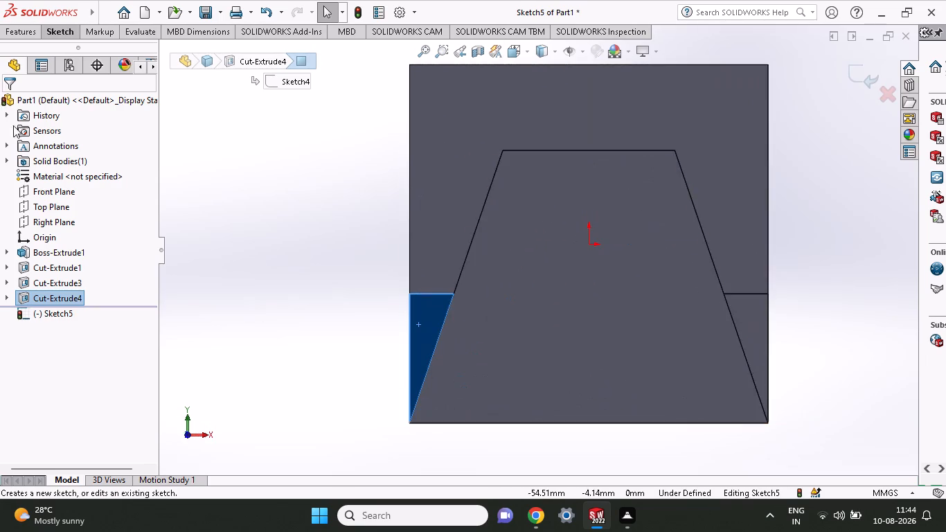
{"action": "left_click", "coordinate": [62, 35]}
{"action": "left_click", "coordinate": [93, 51]}
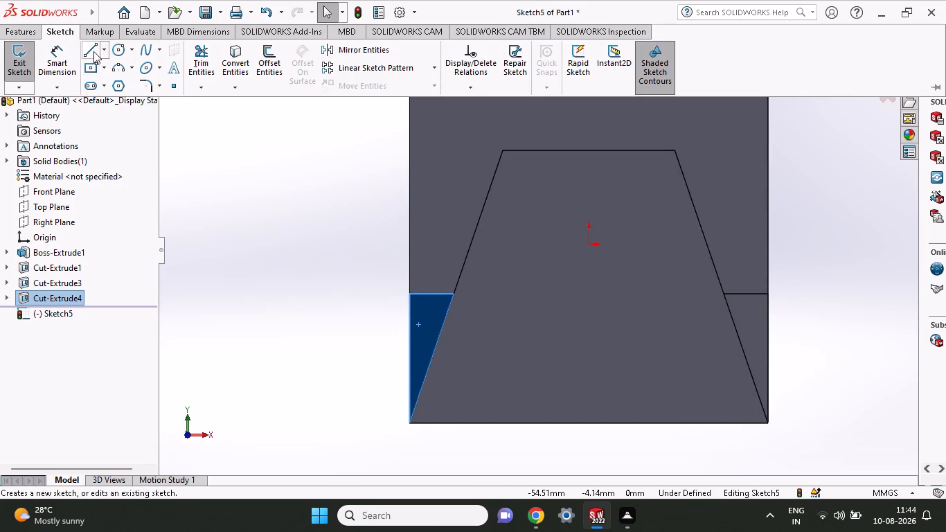
{"action": "left_click", "coordinate": [409, 424]}
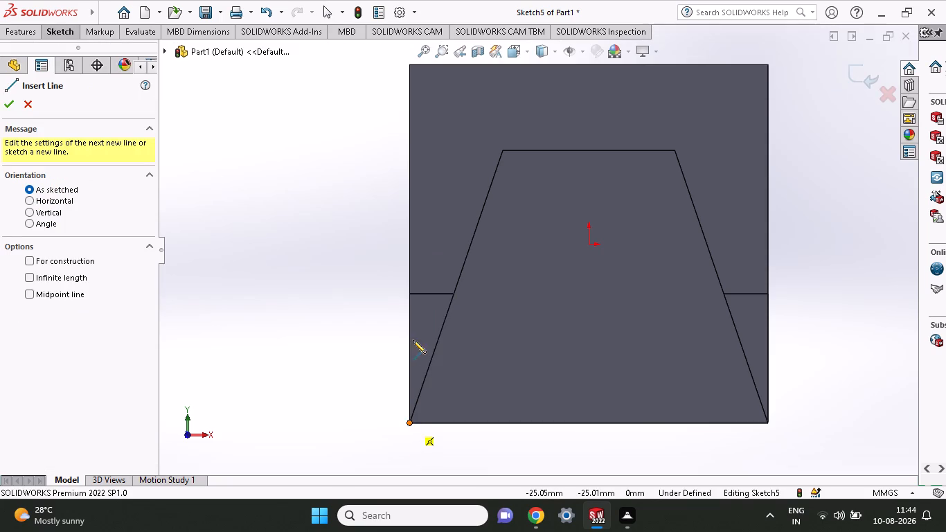
{"action": "left_click", "coordinate": [410, 294]}
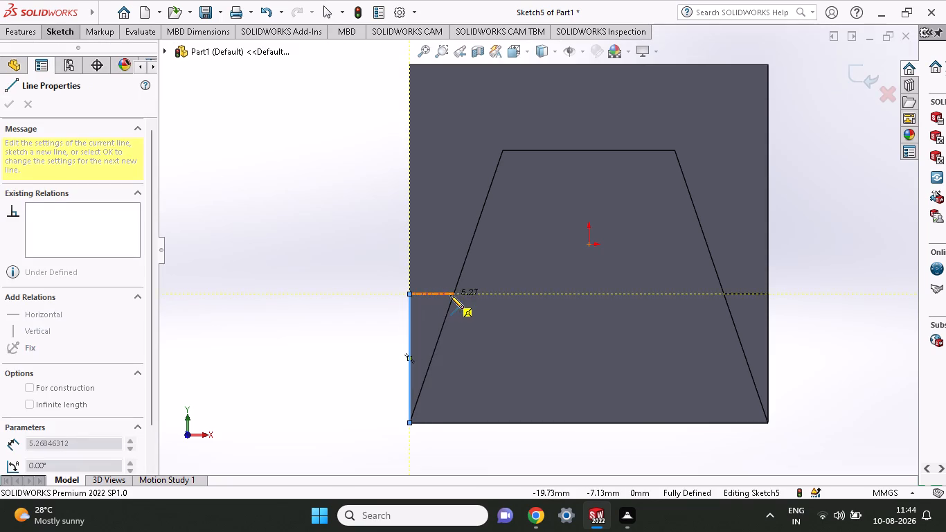
{"action": "left_click", "coordinate": [452, 296]}
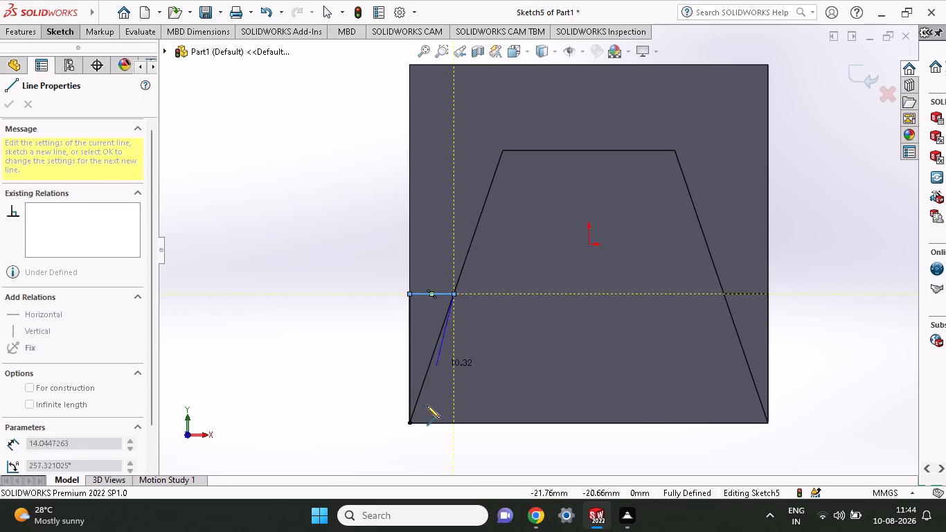
{"action": "left_click", "coordinate": [411, 423]}
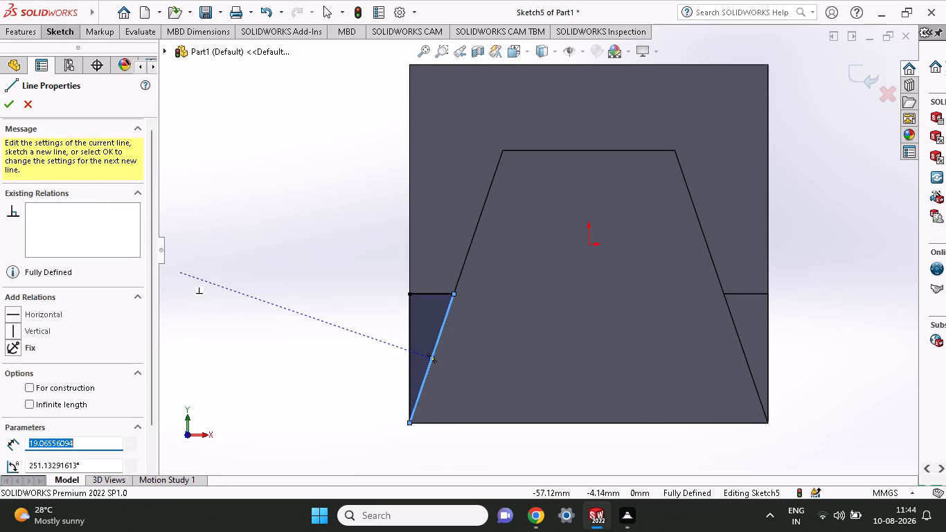
Extrude-cut the triangle profile with a Blind depth of 5 mm from the sketch plane.
{"action": "left_click", "coordinate": [37, 36]}
{"action": "left_click", "coordinate": [204, 49]}
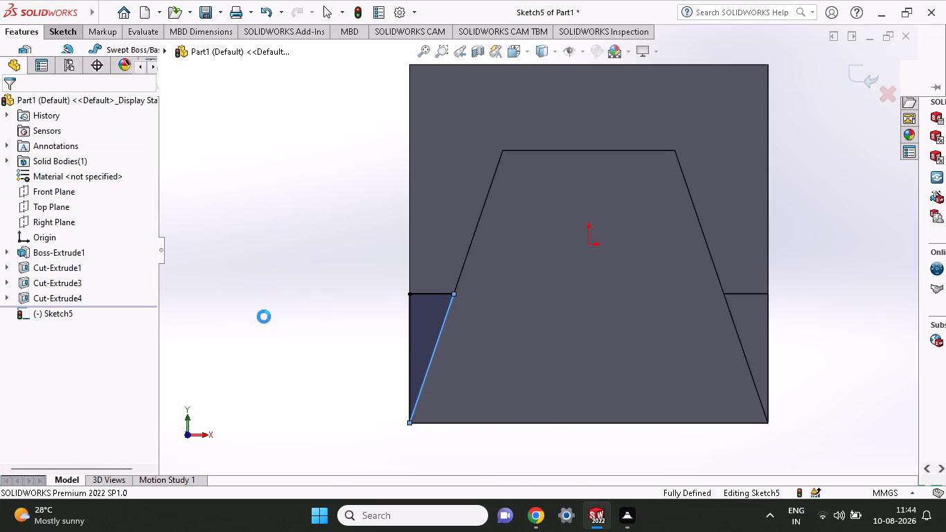
{"action": "scroll", "coordinate": [264, 317], "scroll_direction": "up", "scroll_amount": 1}
{"action": "middle_click_drag", "start_coordinate": [391, 263], "coordinate": [401, 262]}
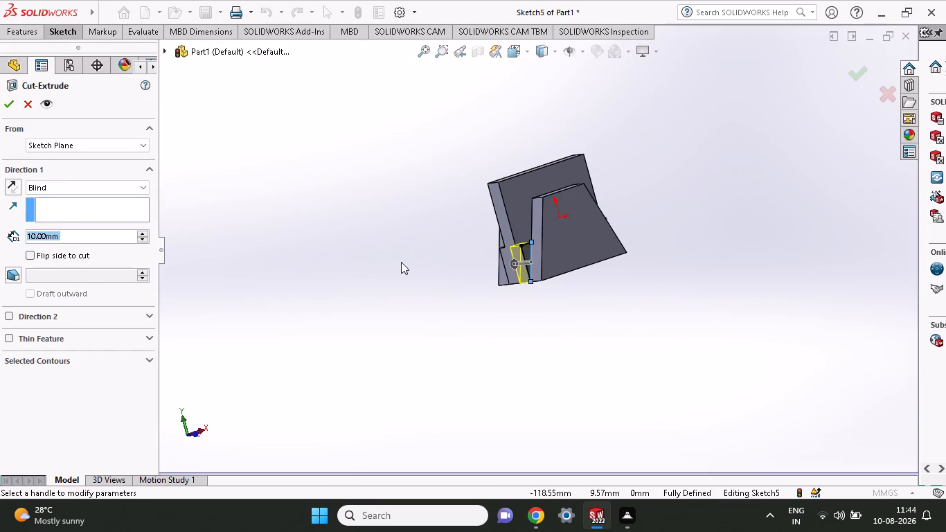
{"action": "middle_click_drag", "start_coordinate": [401, 262], "coordinate": [448, 265]}
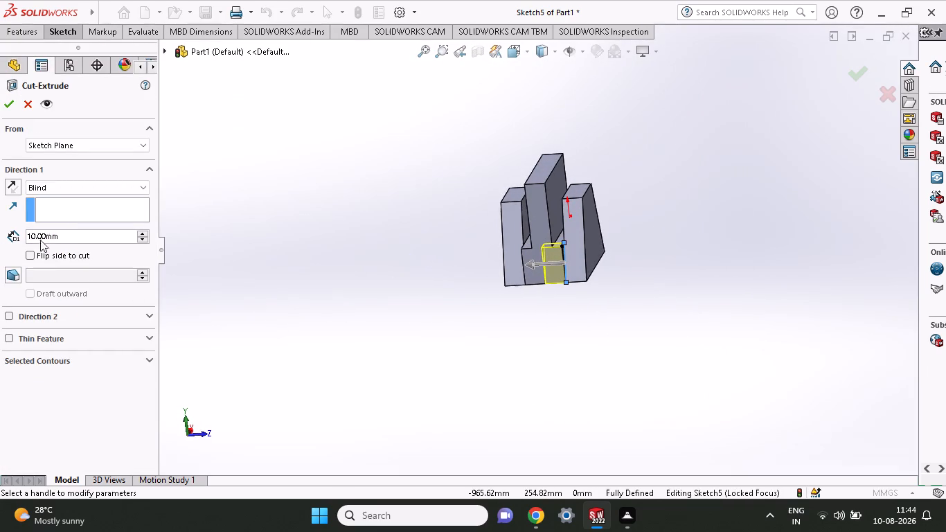
{"action": "left_click_drag", "start_coordinate": [71, 238], "coordinate": [0, 231]}
{"action": "key", "text": "5"}
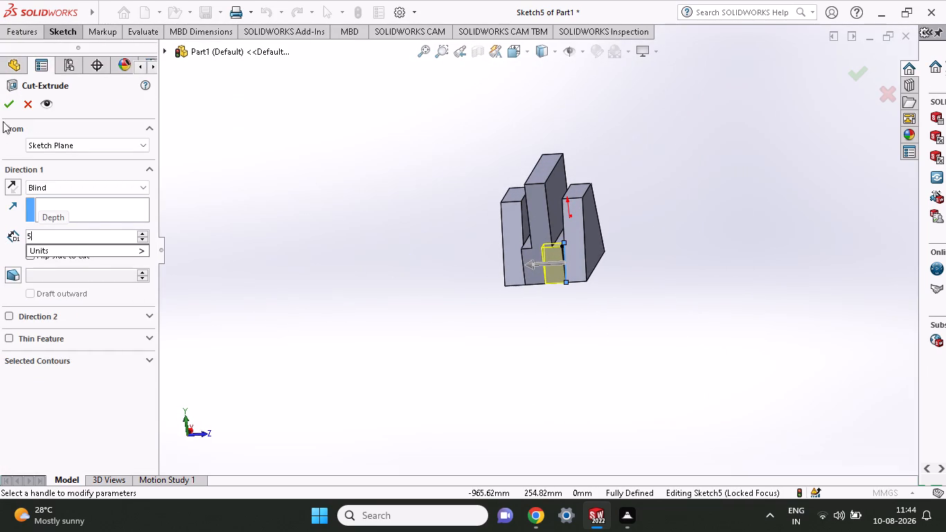
{"action": "left_click", "coordinate": [12, 106]}
{"action": "middle_click_drag", "start_coordinate": [298, 254], "coordinate": [306, 276]}
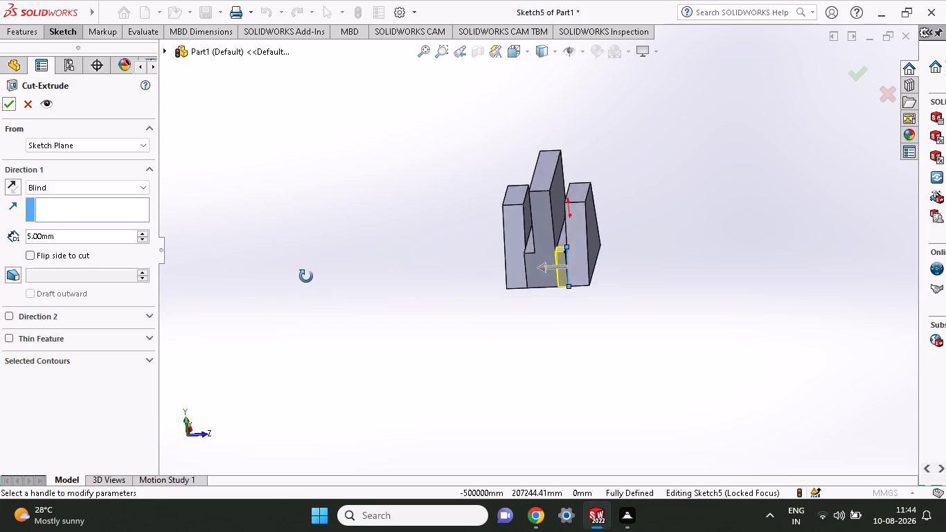
{"action": "middle_click_drag", "start_coordinate": [306, 276], "coordinate": [308, 263]}
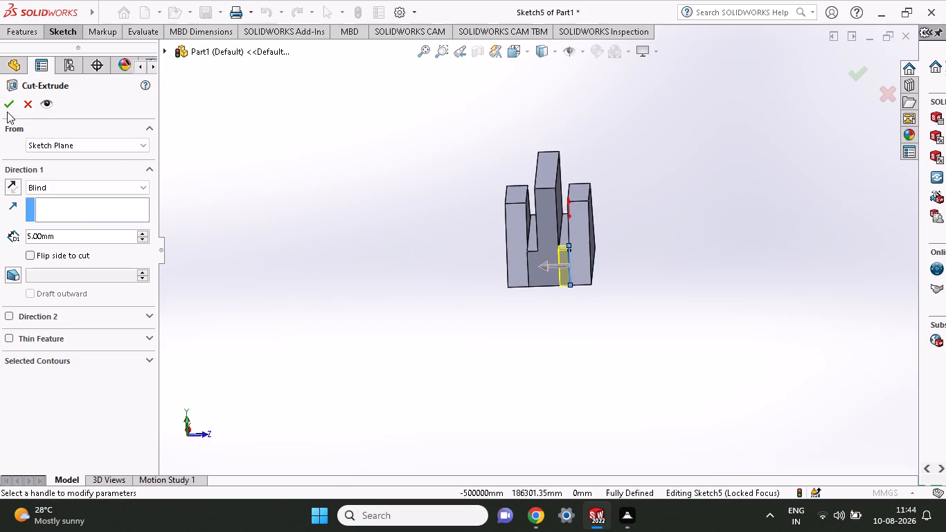
{"action": "left_click", "coordinate": [12, 108]}
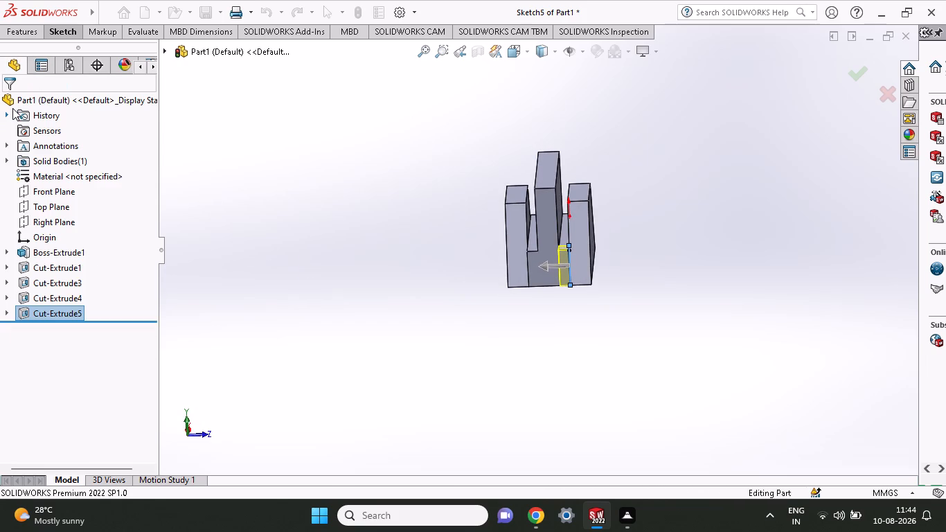
On the triangular face beside the rear trapezoid's right edge, seen from behind, sketch a closed triangle along its edges, about 6.17 mm wide at the top.
{"action": "middle_click_drag", "start_coordinate": [299, 283], "coordinate": [305, 234]}
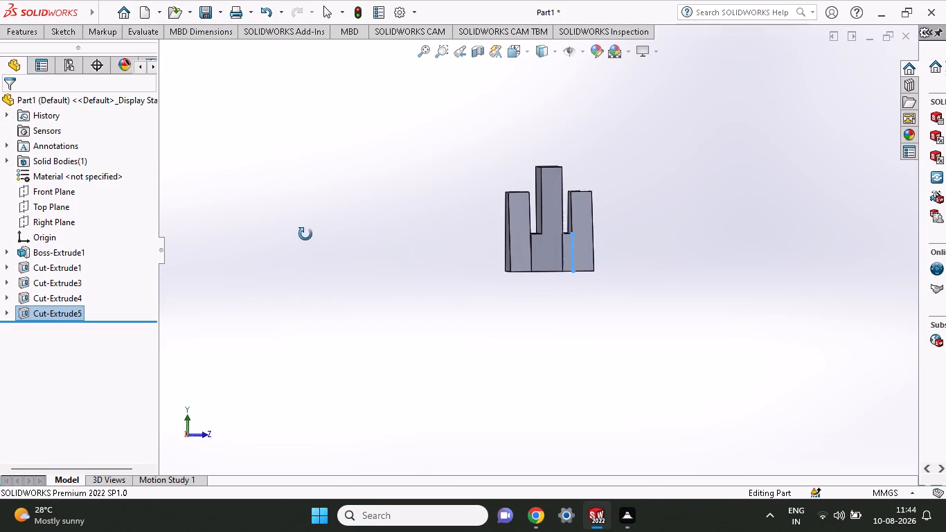
{"action": "middle_click_drag", "start_coordinate": [305, 234], "coordinate": [207, 232]}
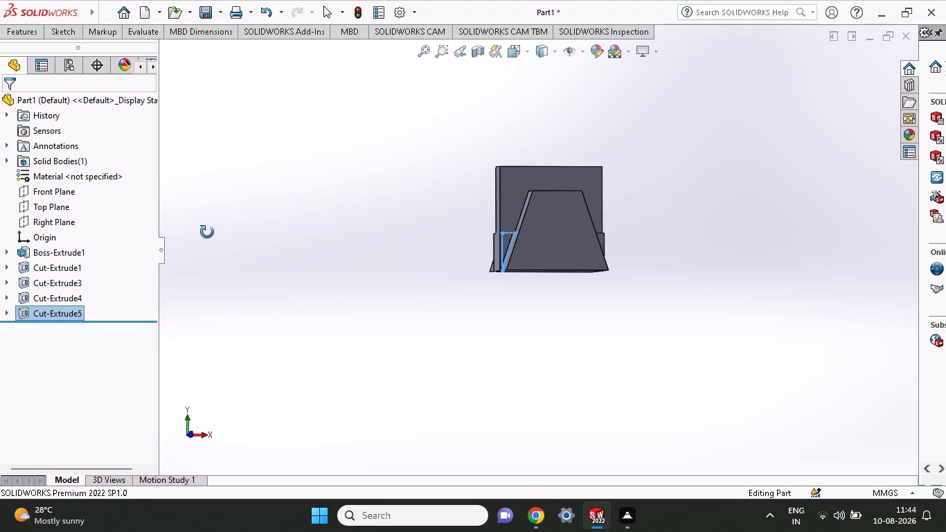
{"action": "middle_click_drag", "start_coordinate": [207, 232], "coordinate": [321, 241]}
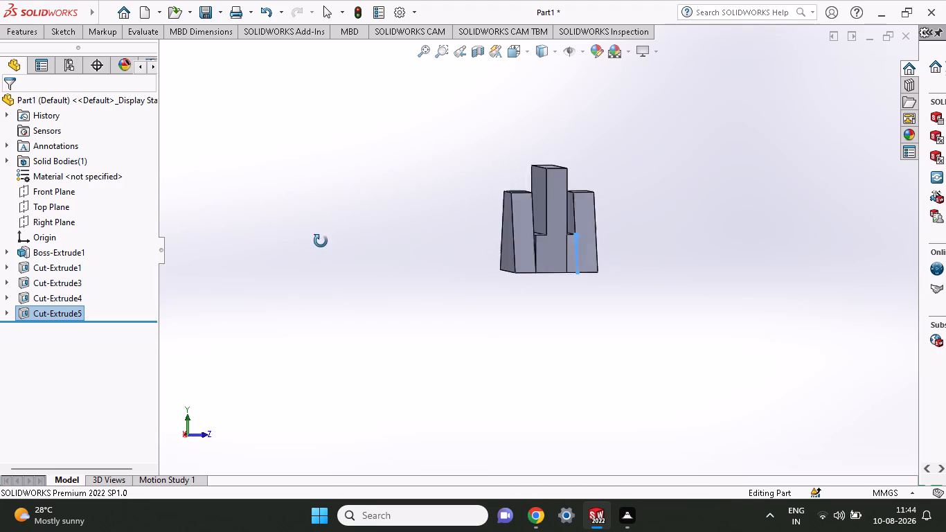
{"action": "middle_click_drag", "start_coordinate": [321, 241], "coordinate": [409, 247]}
{"action": "scroll", "coordinate": [409, 247], "scroll_direction": "down", "scroll_amount": 1}
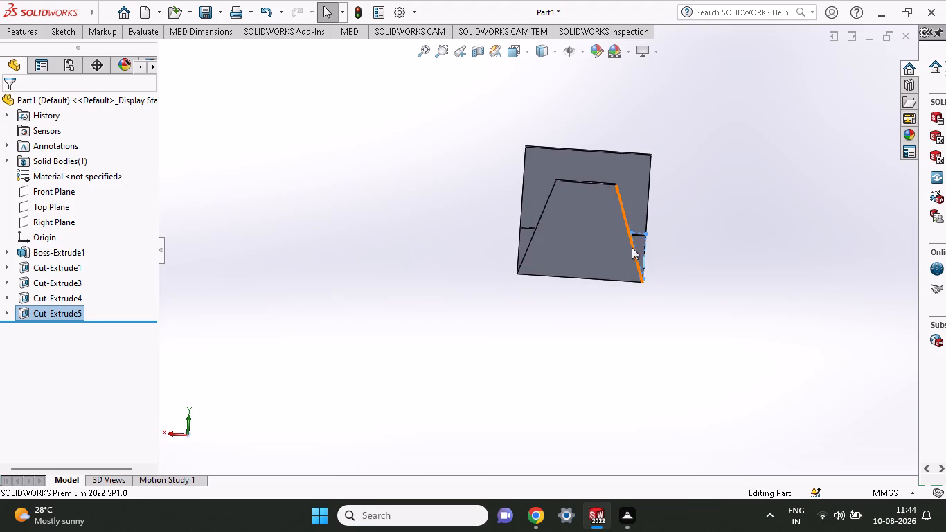
{"action": "left_click", "coordinate": [638, 247]}
{"action": "left_click", "coordinate": [697, 202]}
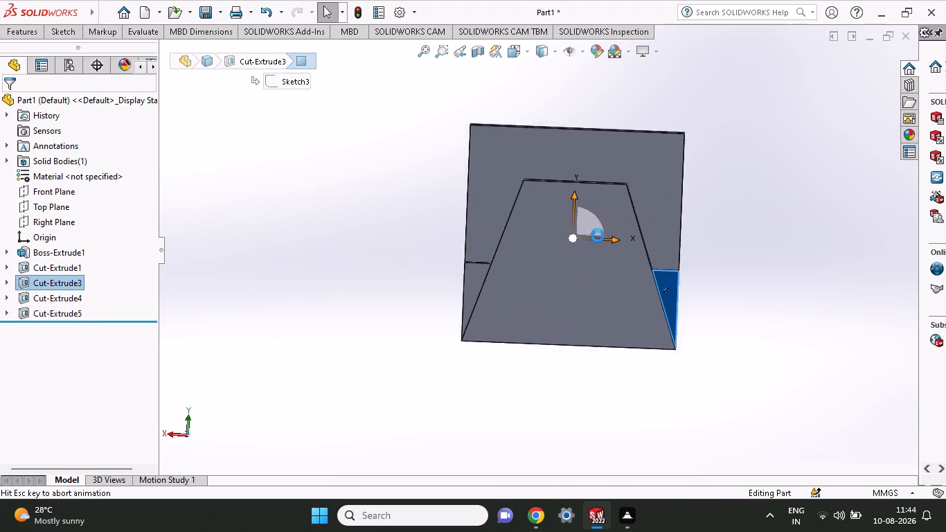
{"action": "left_click", "coordinate": [48, 35]}
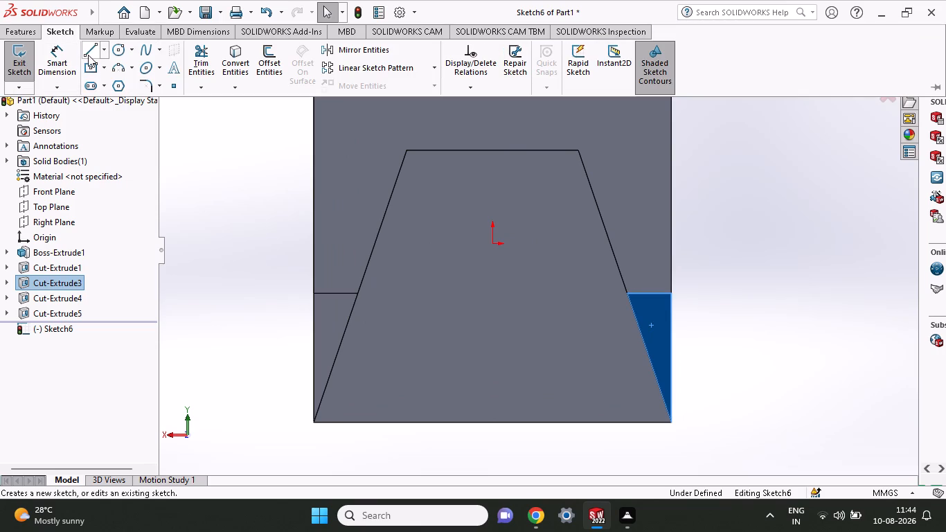
{"action": "left_click", "coordinate": [88, 55]}
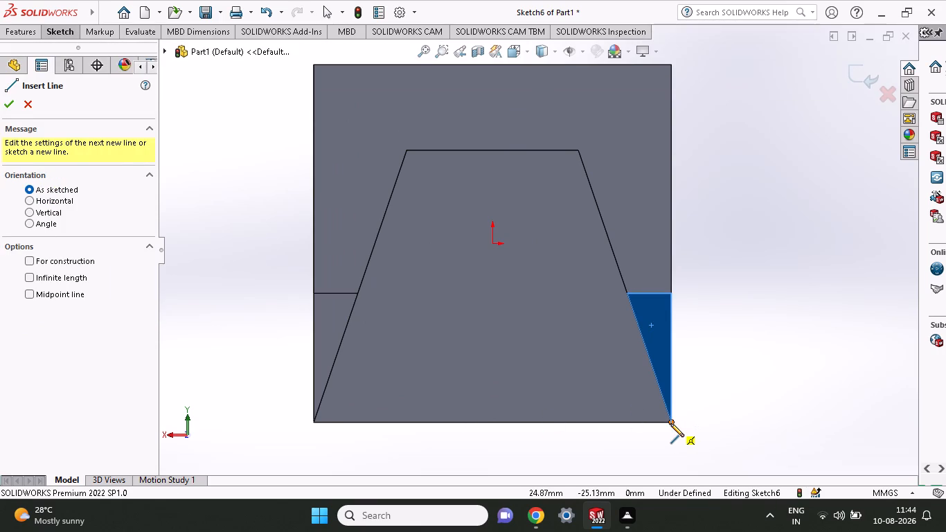
{"action": "left_click", "coordinate": [670, 423]}
{"action": "left_click", "coordinate": [670, 292]}
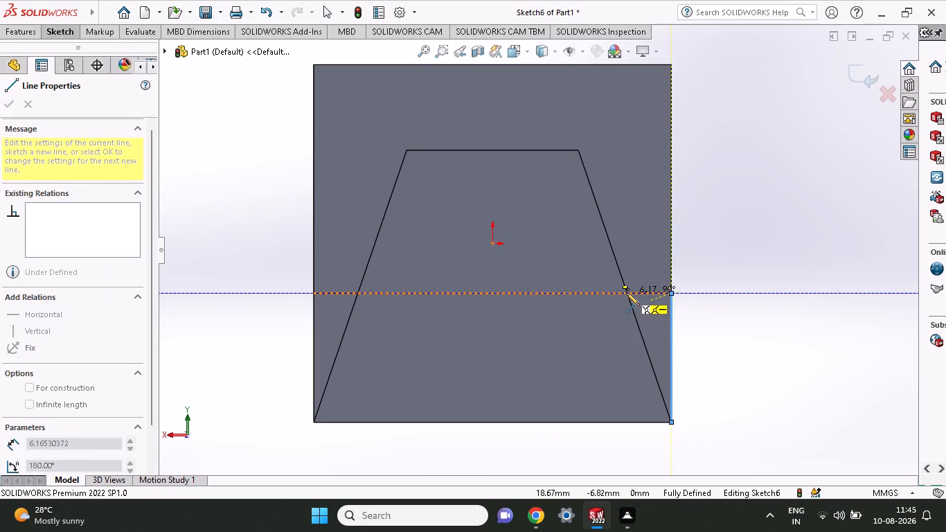
{"action": "left_click", "coordinate": [626, 292]}
{"action": "left_click", "coordinate": [672, 423]}
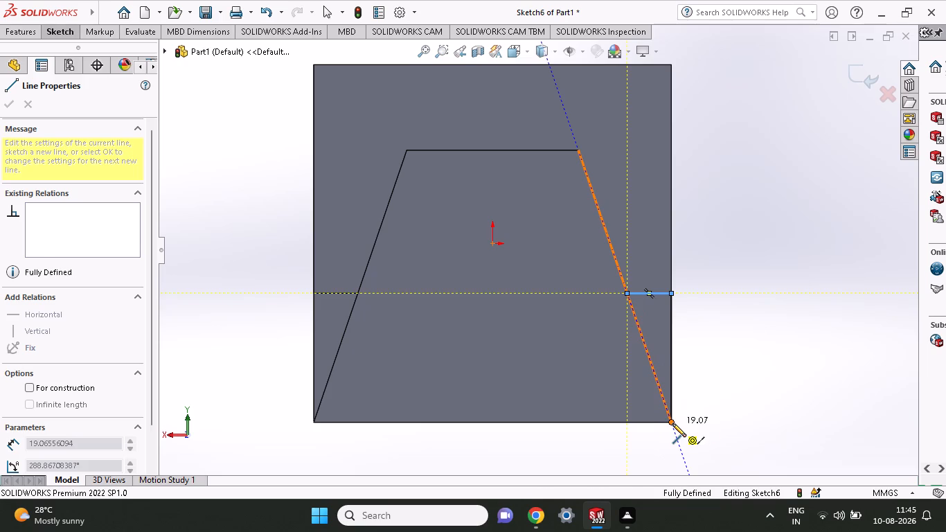
Extrude-cut the rear triangle profile with a Blind depth of 5 mm from the sketch plane.
{"action": "left_click", "coordinate": [34, 33]}
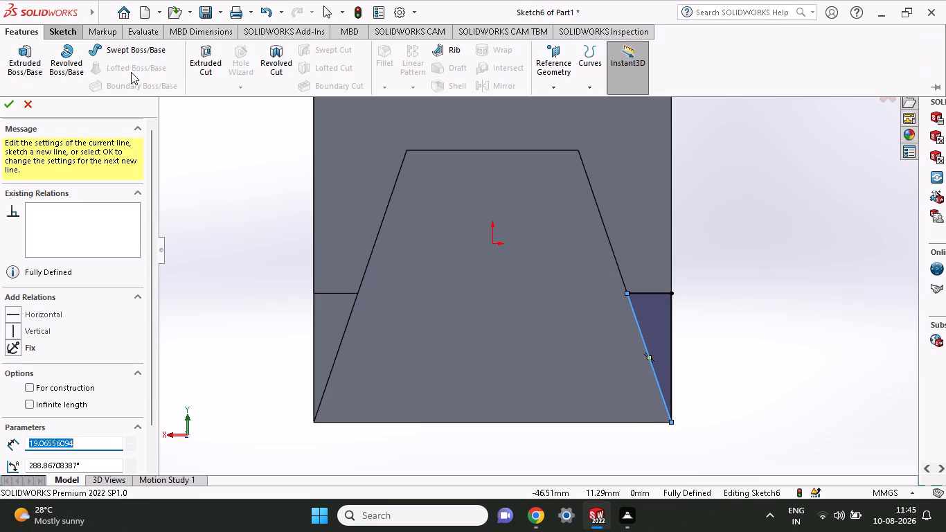
{"action": "left_click", "coordinate": [197, 66]}
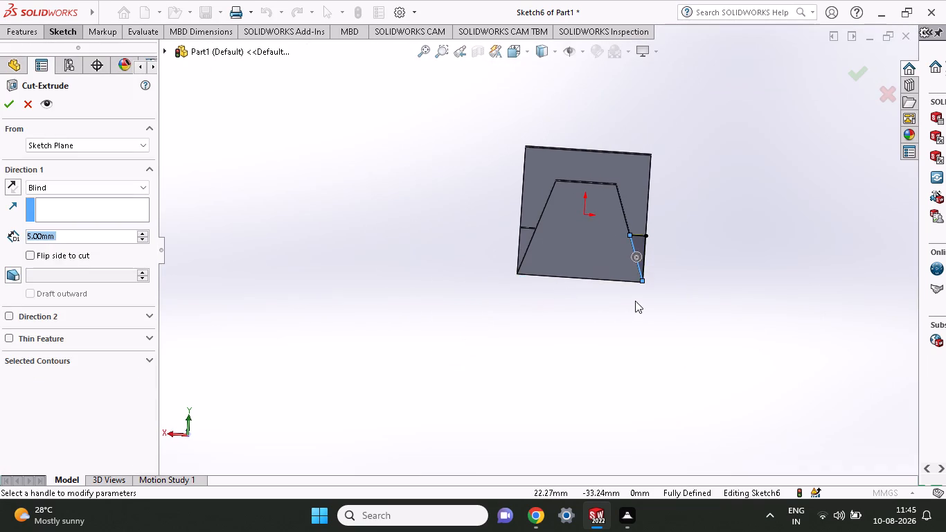
{"action": "middle_click_drag", "start_coordinate": [594, 303], "coordinate": [504, 320]}
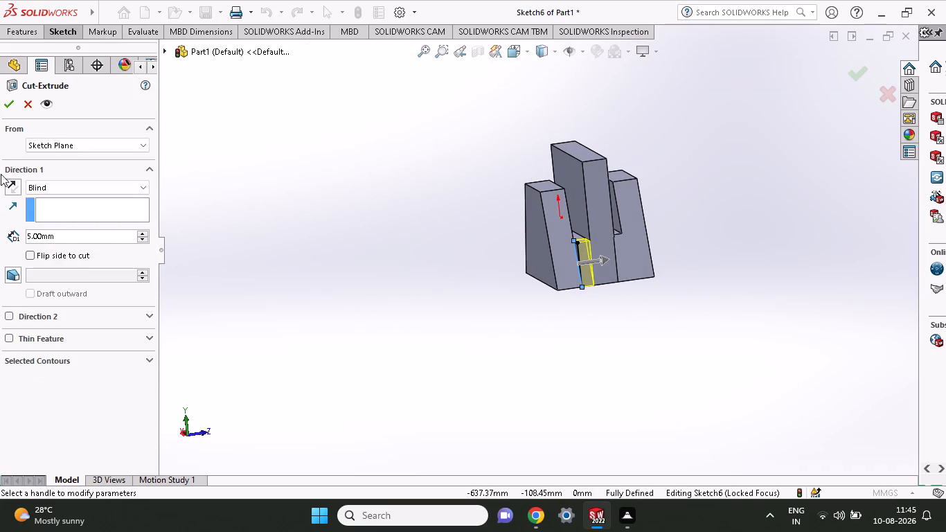
{"action": "left_click", "coordinate": [8, 101]}
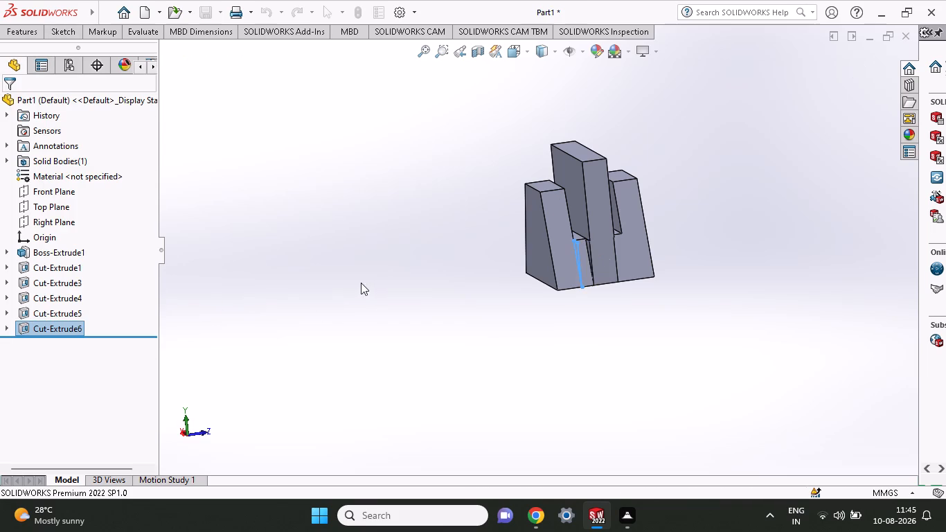
On the triangular face beside the rear trapezoid's left edge, seen from behind, sketch a closed triangle about 6.17 mm wide and 18.04 mm high.
{"action": "middle_click_drag", "start_coordinate": [418, 308], "coordinate": [407, 302]}
{"action": "middle_click_drag", "start_coordinate": [409, 302], "coordinate": [414, 296]}
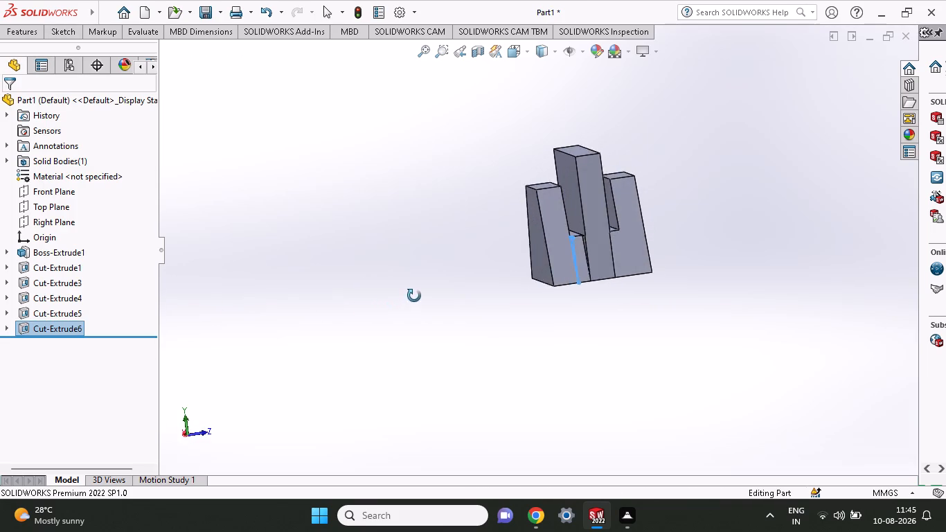
{"action": "middle_click_drag", "start_coordinate": [414, 296], "coordinate": [400, 283]}
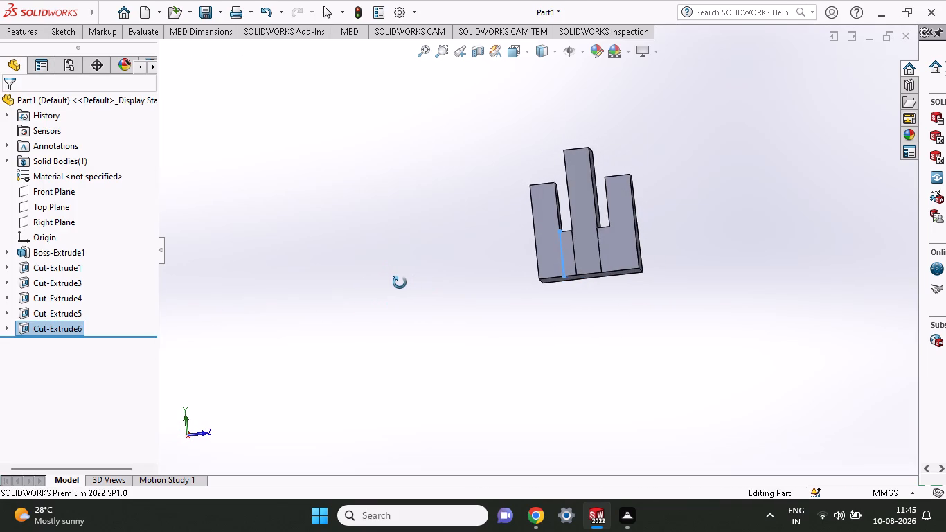
{"action": "middle_click_drag", "start_coordinate": [400, 283], "coordinate": [552, 283]}
{"action": "scroll", "coordinate": [552, 283], "scroll_direction": "up", "scroll_amount": 1}
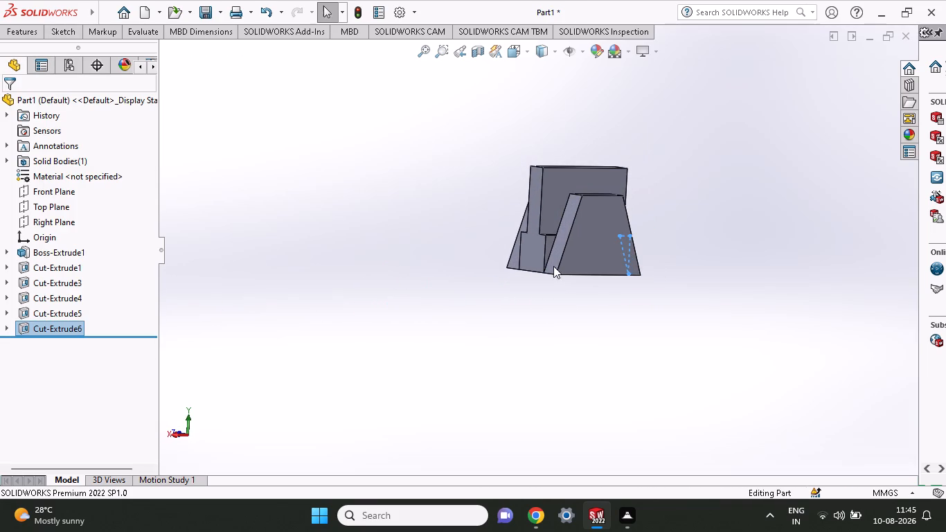
{"action": "left_click", "coordinate": [547, 249]}
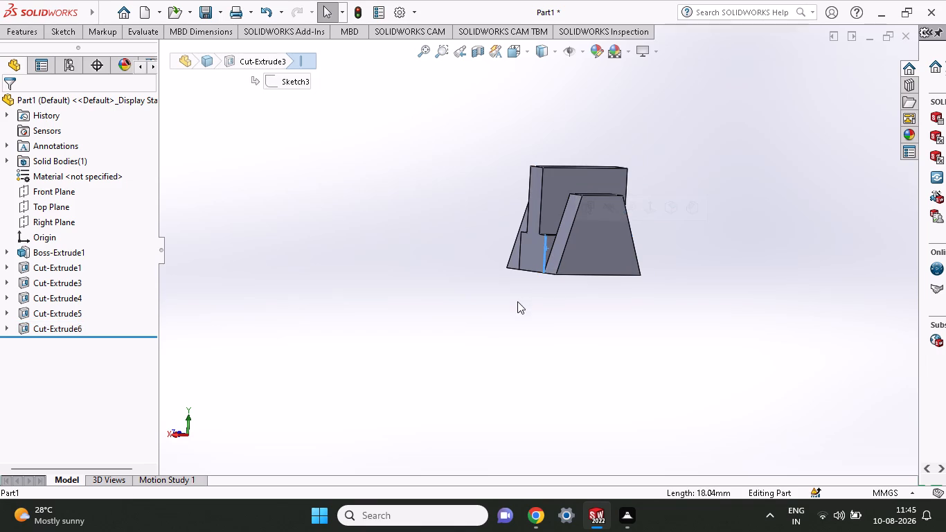
{"action": "right_click", "coordinate": [517, 301]}
{"action": "left_click", "coordinate": [402, 325]}
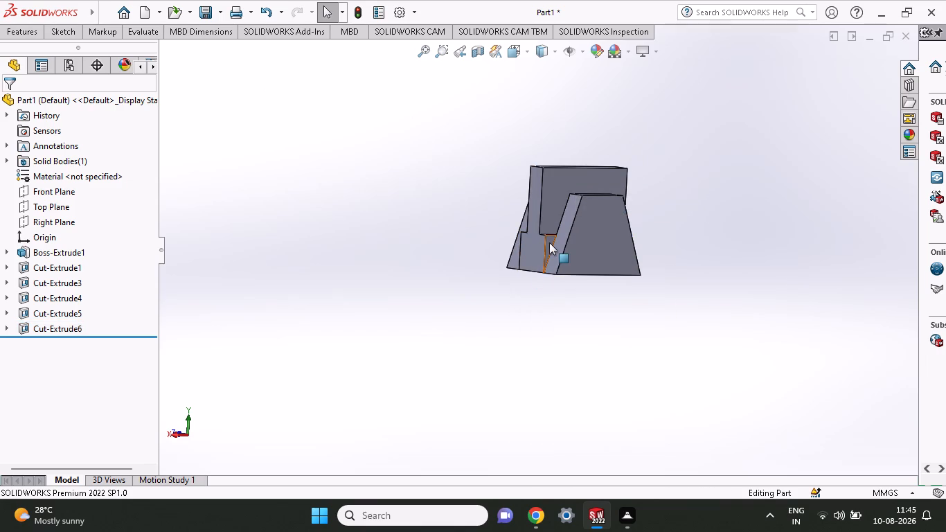
{"action": "left_click", "coordinate": [549, 242]}
{"action": "left_click", "coordinate": [605, 197]}
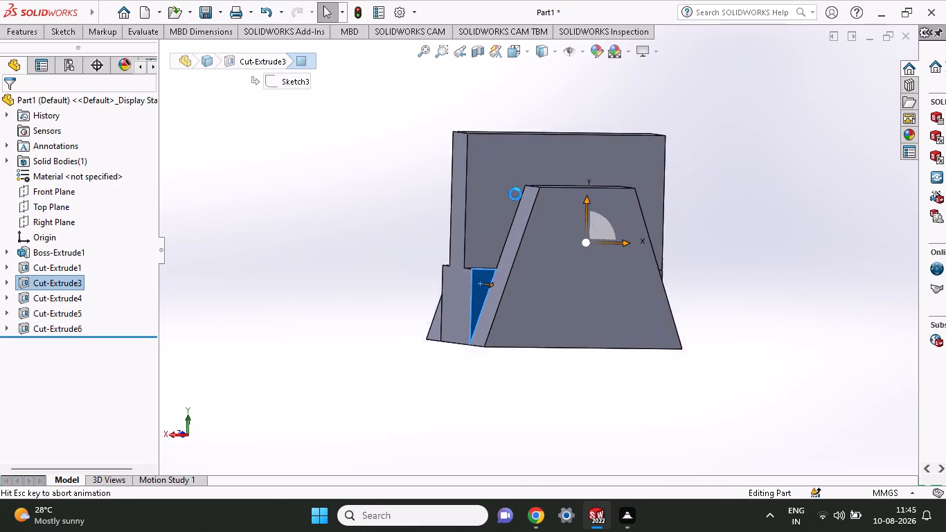
{"action": "left_click", "coordinate": [57, 28]}
{"action": "left_click", "coordinate": [91, 51]}
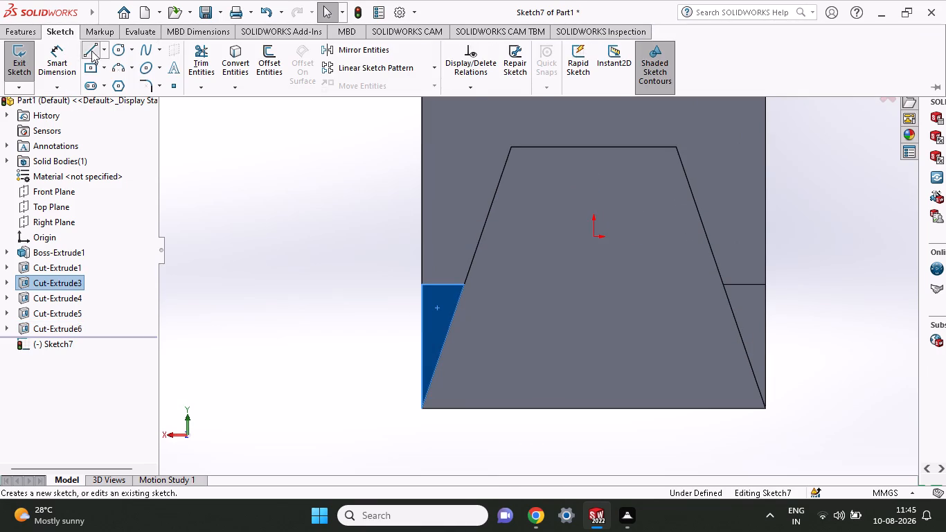
{"action": "left_click", "coordinate": [420, 408]}
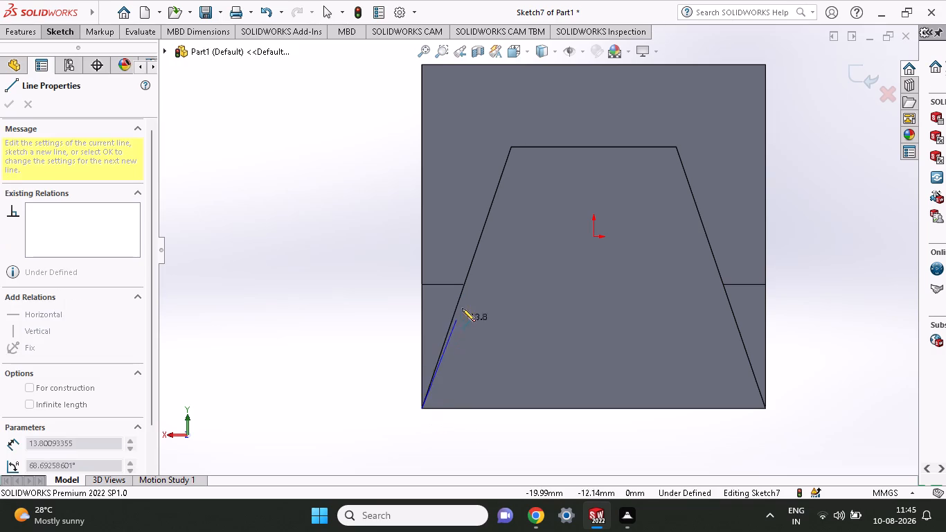
{"action": "left_click", "coordinate": [464, 285]}
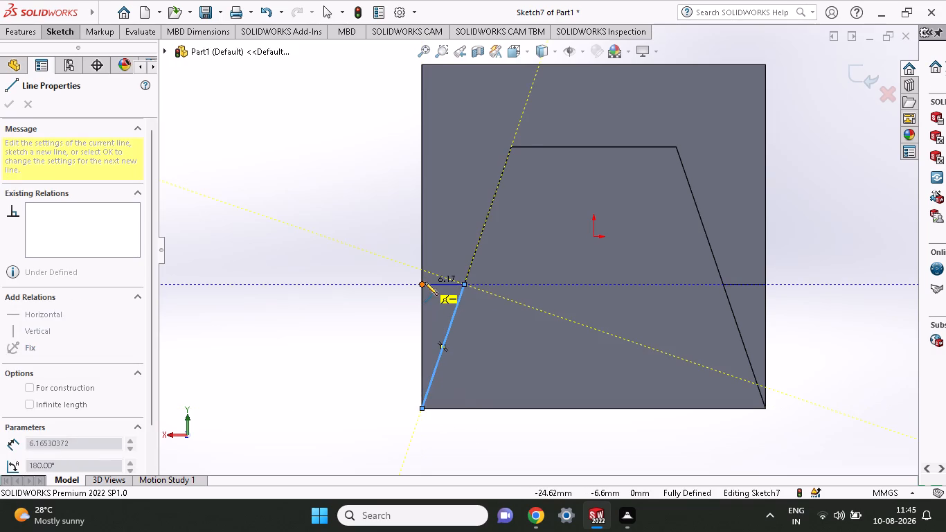
{"action": "left_click", "coordinate": [422, 283]}
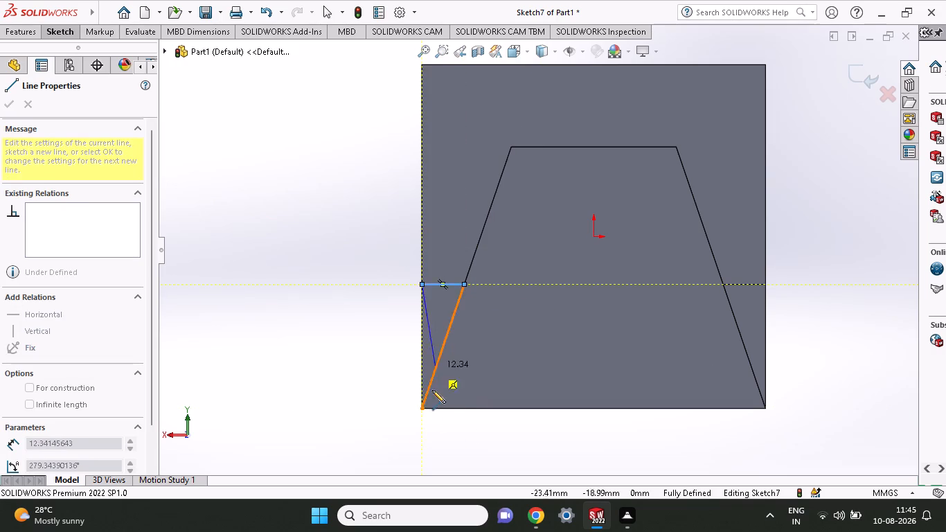
{"action": "left_click", "coordinate": [420, 411]}
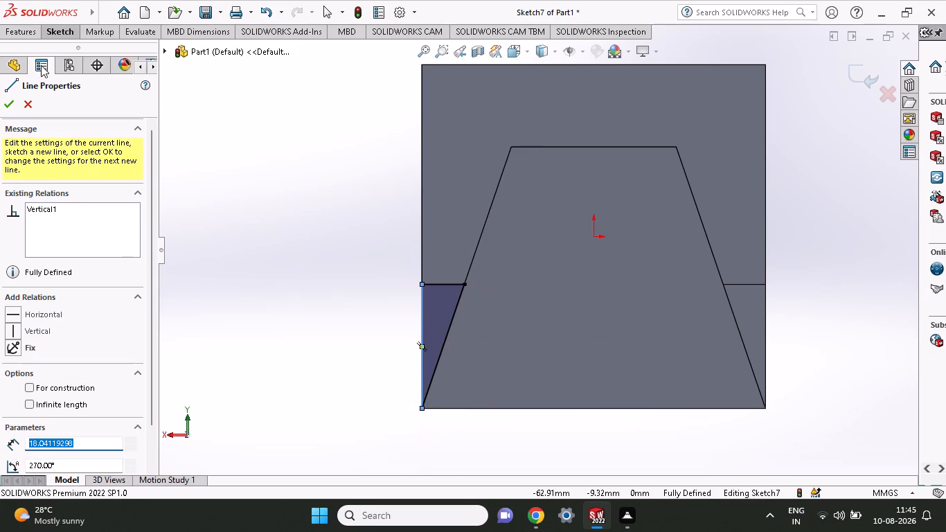
Extrude-cut the second rear triangle profile with a Blind depth of 5 mm from the sketch plane.
{"action": "left_click", "coordinate": [33, 32]}
{"action": "left_click", "coordinate": [197, 76]}
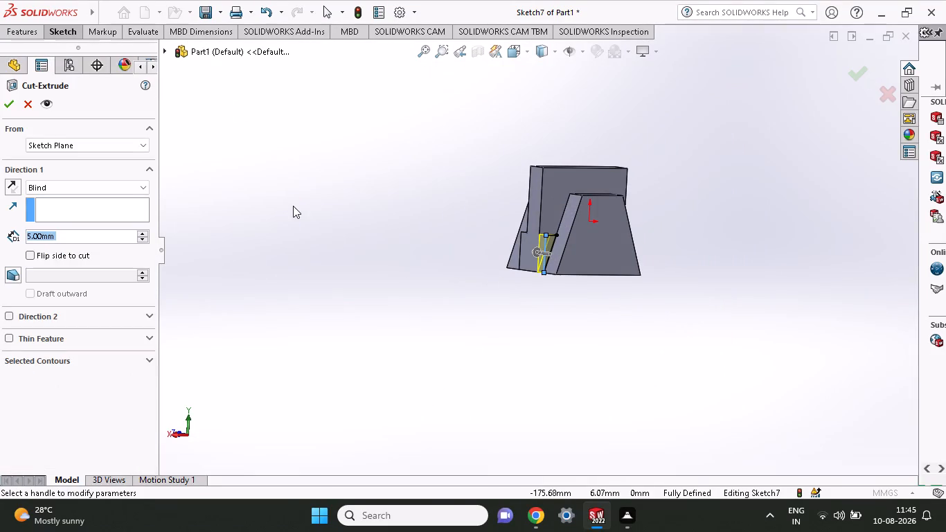
{"action": "left_click", "coordinate": [15, 105]}
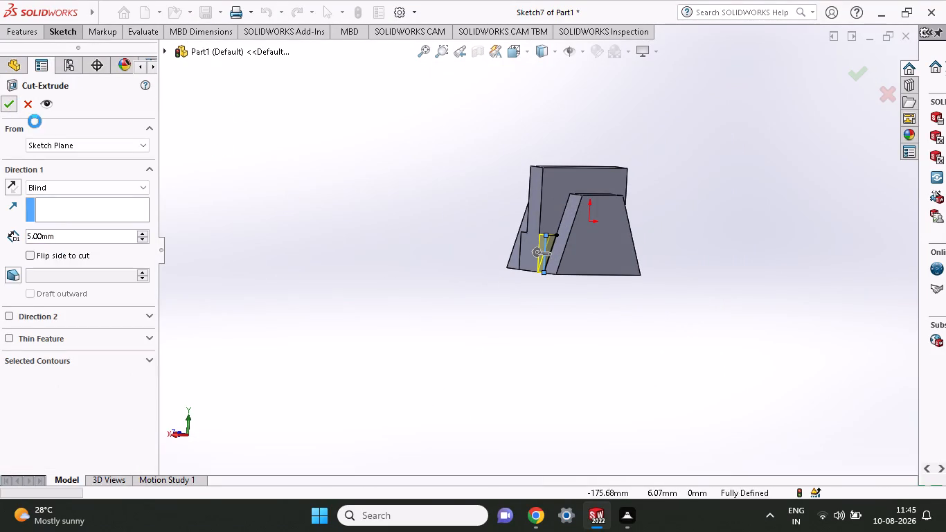
On the triangular face beside the front trapezoid's right edge, sketch a closed triangle along its edges, with a sloping side about 19.07 mm long.
{"action": "middle_click_drag", "start_coordinate": [260, 232], "coordinate": [316, 238]}
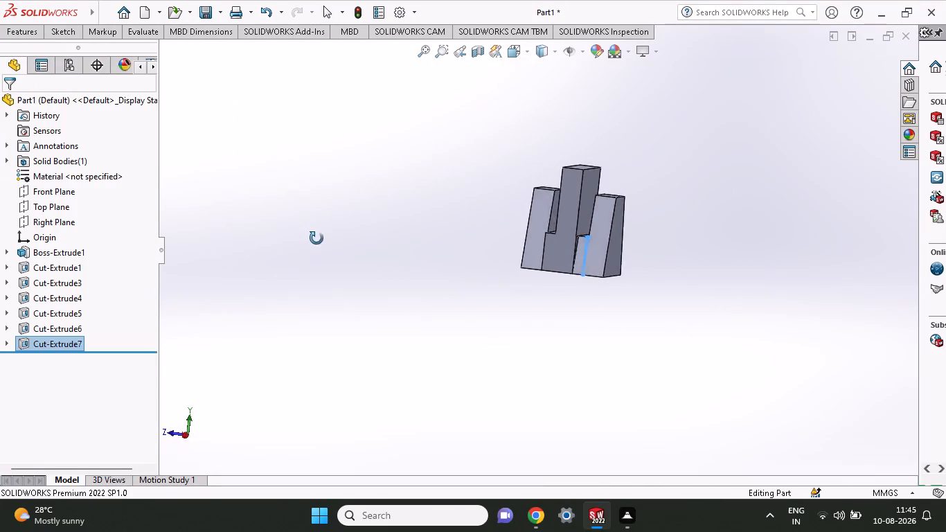
{"action": "middle_click_drag", "start_coordinate": [316, 238], "coordinate": [401, 258]}
{"action": "left_click", "coordinate": [606, 251]}
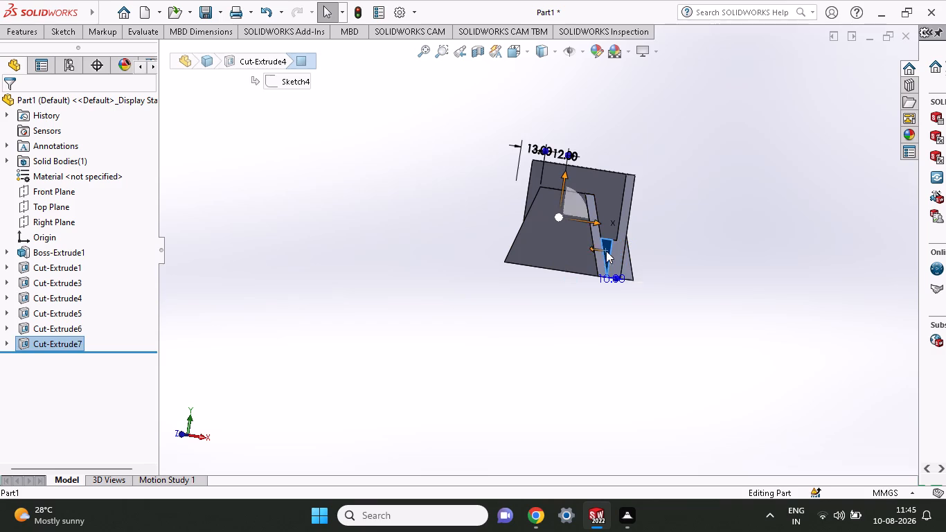
{"action": "left_click", "coordinate": [660, 211]}
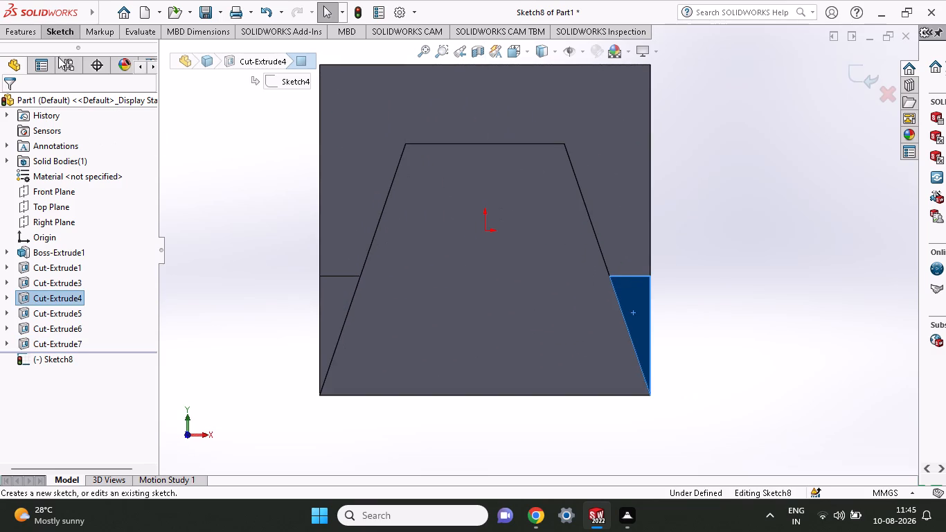
{"action": "left_click", "coordinate": [58, 38]}
{"action": "left_click", "coordinate": [91, 47]}
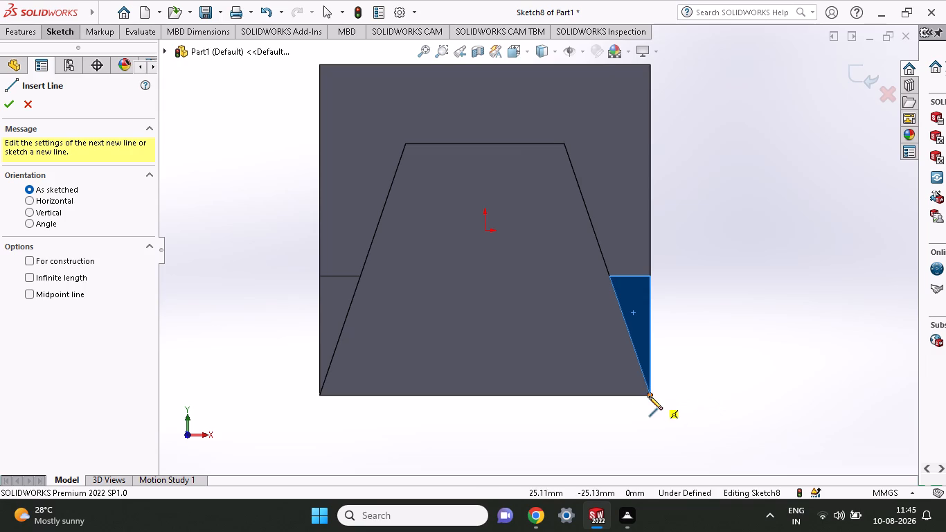
{"action": "left_click", "coordinate": [649, 396]}
{"action": "left_click", "coordinate": [652, 278]}
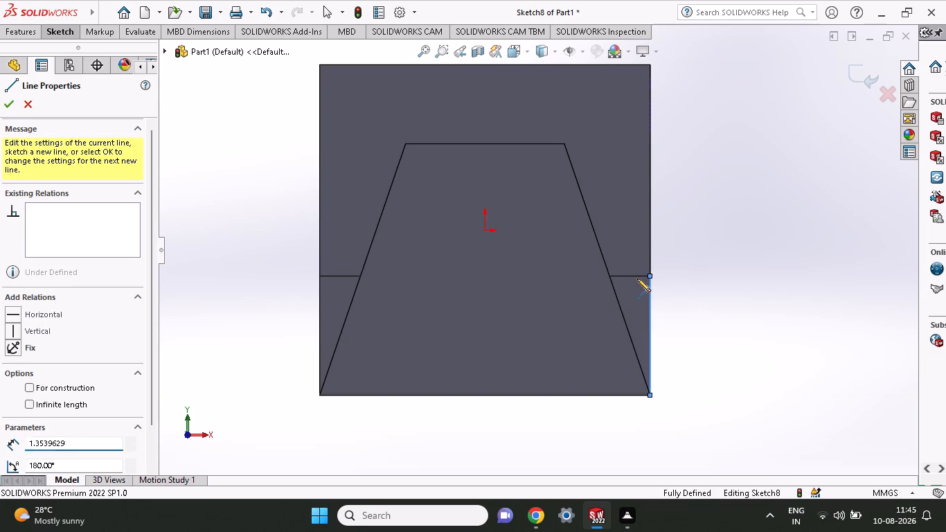
{"action": "left_click", "coordinate": [608, 276]}
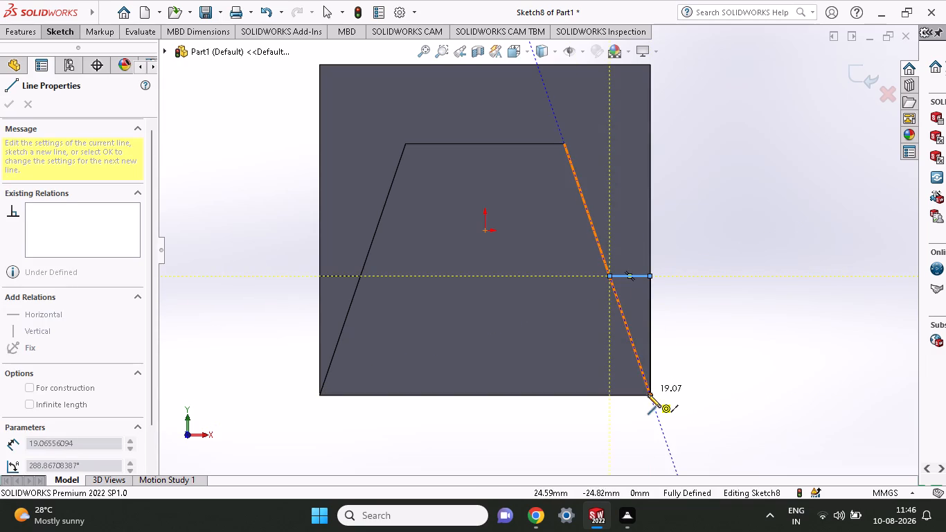
{"action": "left_click", "coordinate": [648, 396]}
Extrude-cut the front right triangle profile with a Blind depth of 5 mm from the sketch plane.
{"action": "left_click", "coordinate": [15, 28]}
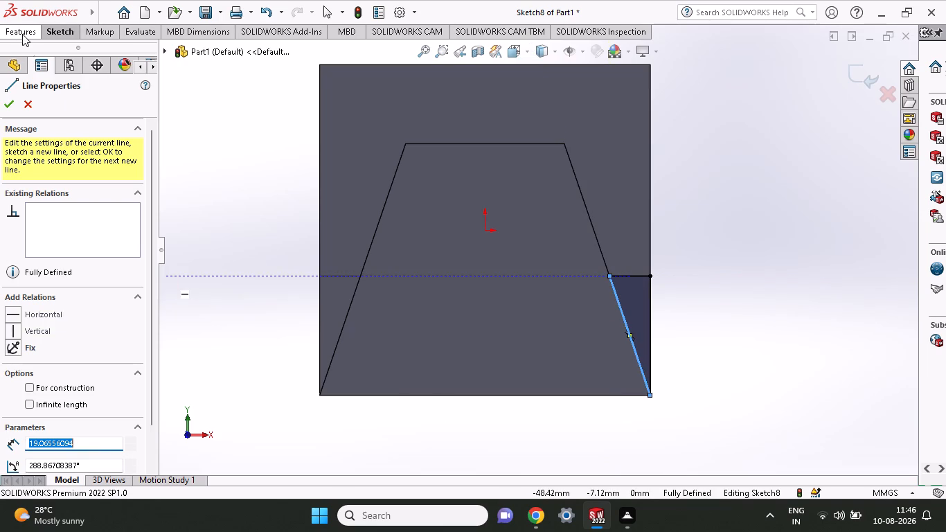
{"action": "left_click", "coordinate": [191, 66]}
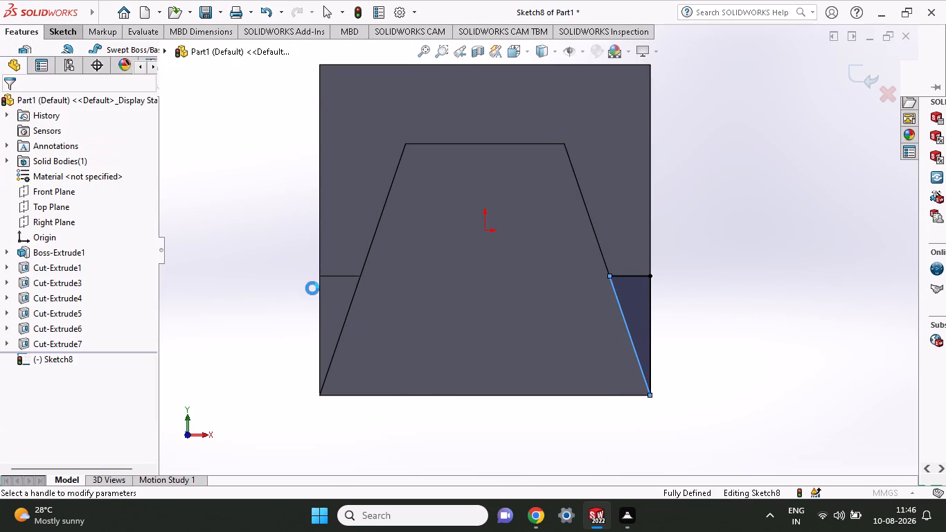
{"action": "middle_click", "coordinate": [240, 286]}
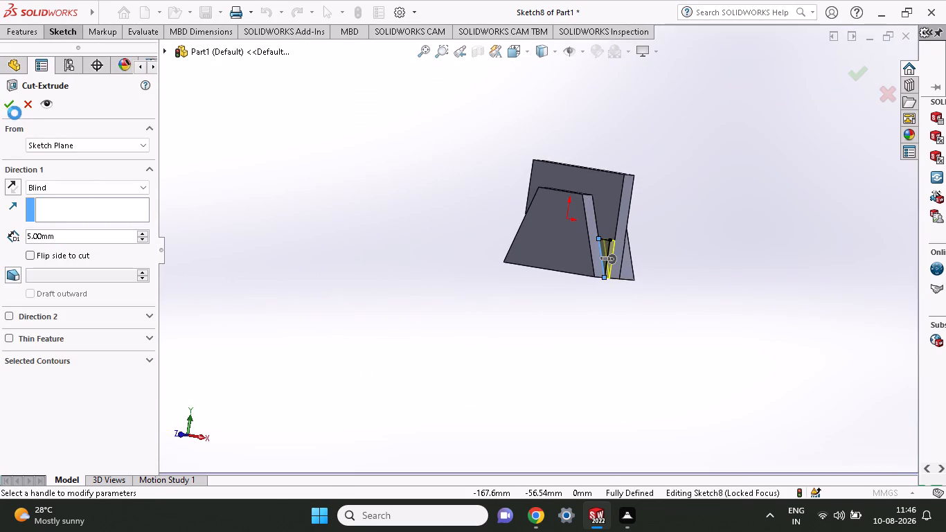
{"action": "left_click", "coordinate": [10, 109]}
Examine the finished block from the front, both sides and below, checking the slots, tongue, trapezoid shoulders and triangular cuts.
{"action": "middle_click_drag", "start_coordinate": [501, 354], "coordinate": [487, 357]}
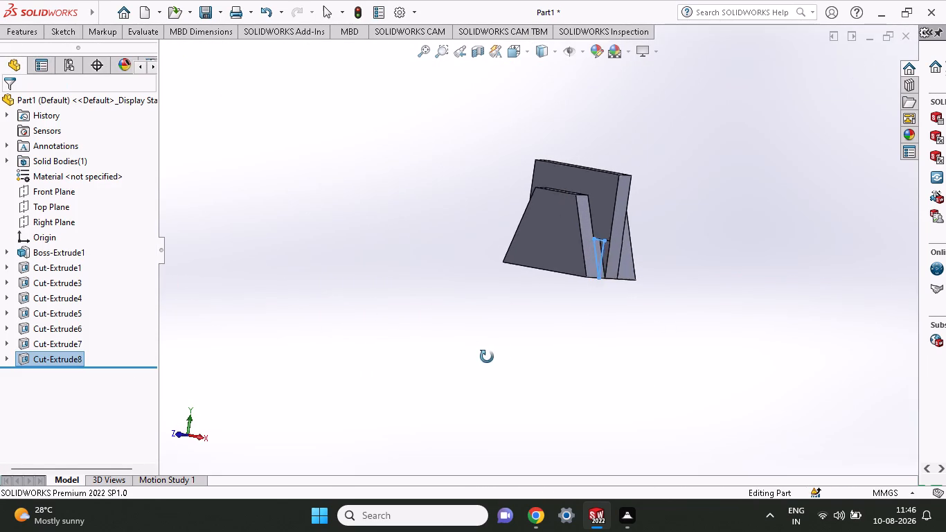
{"action": "middle_click_drag", "start_coordinate": [487, 357], "coordinate": [427, 367]}
{"action": "left_click", "coordinate": [422, 348]}
{"action": "middle_click_drag", "start_coordinate": [578, 358], "coordinate": [584, 329]}
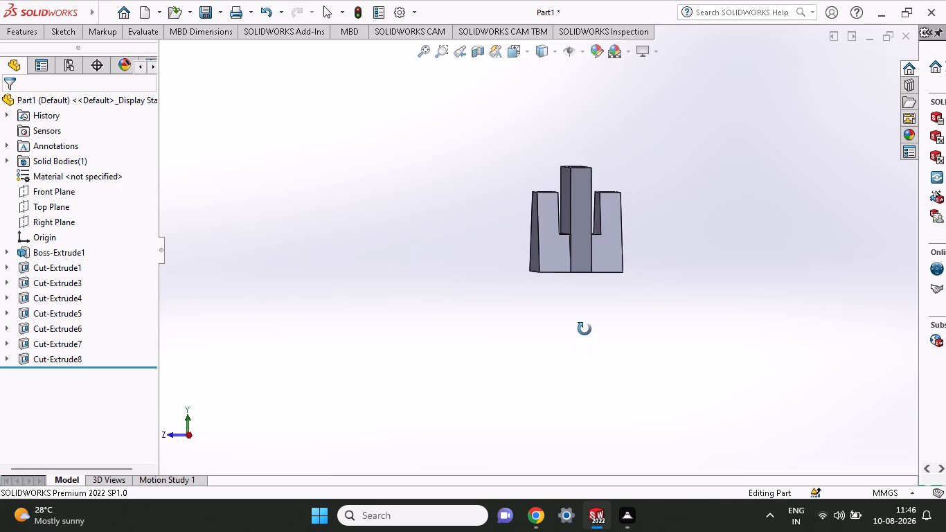
{"action": "middle_click_drag", "start_coordinate": [584, 329], "coordinate": [578, 326]}
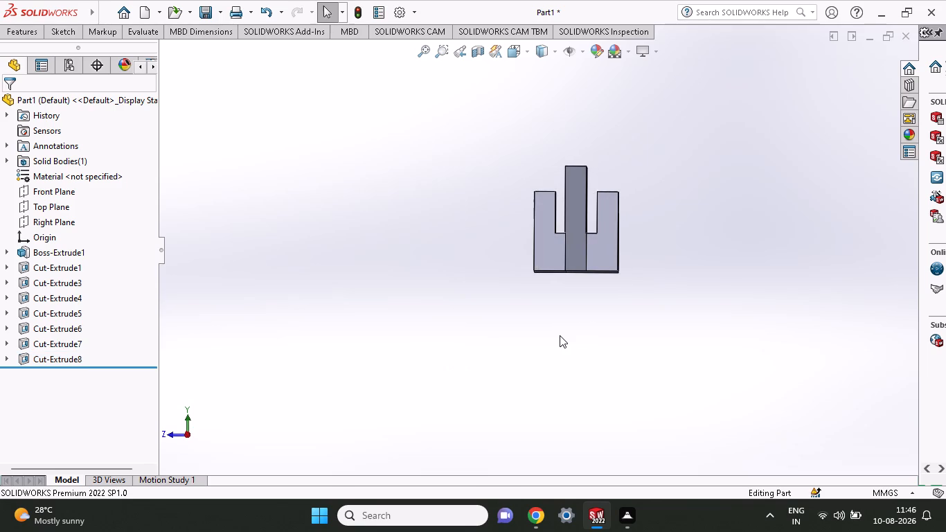
{"action": "middle_click_drag", "start_coordinate": [560, 335], "coordinate": [648, 332]}
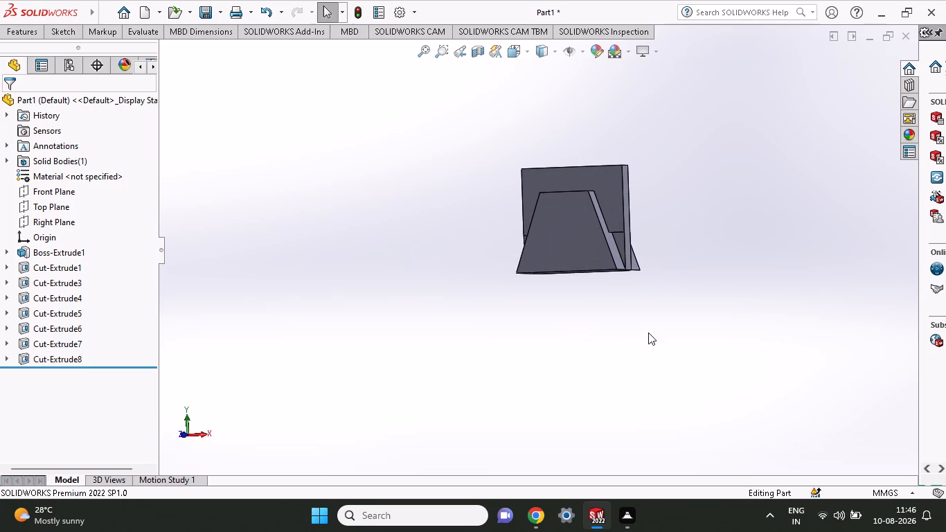
{"action": "middle_click_drag", "start_coordinate": [544, 335], "coordinate": [645, 332]}
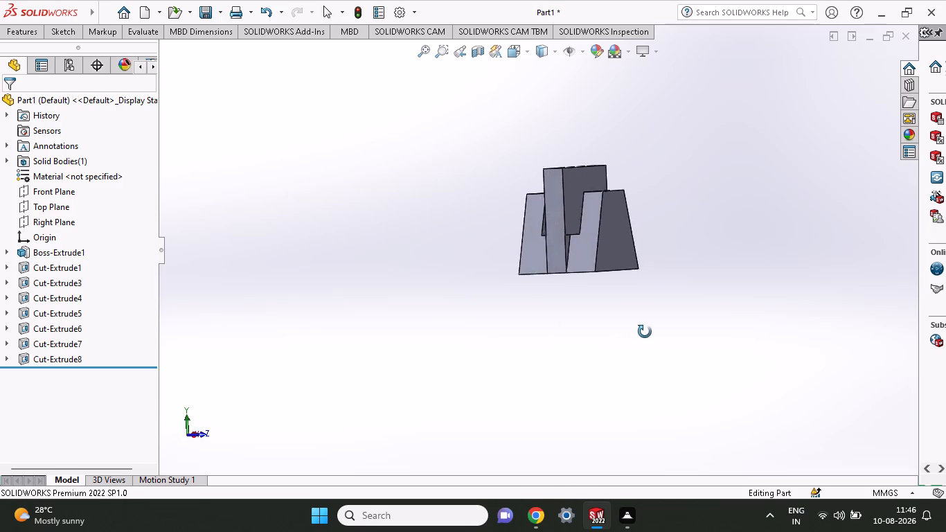
{"action": "middle_click_drag", "start_coordinate": [645, 332], "coordinate": [554, 336]}
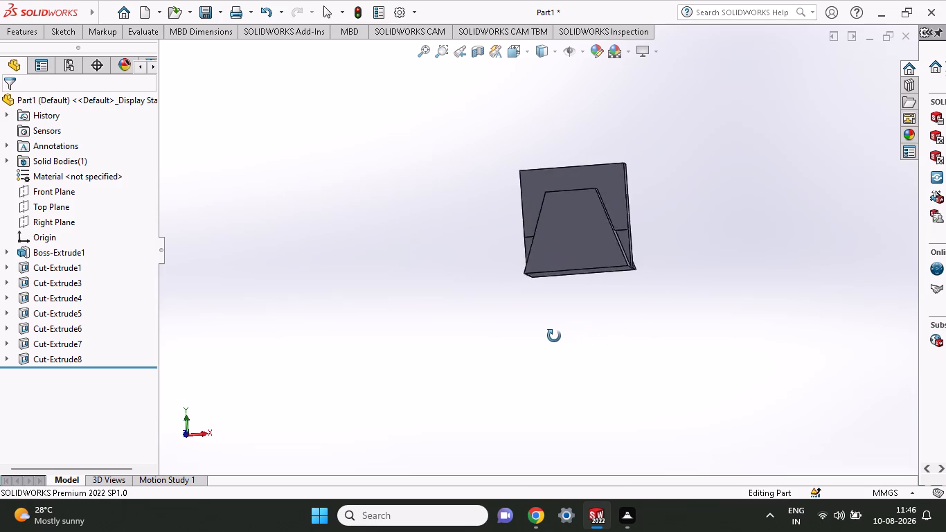
{"action": "middle_click_drag", "start_coordinate": [554, 336], "coordinate": [479, 364]}
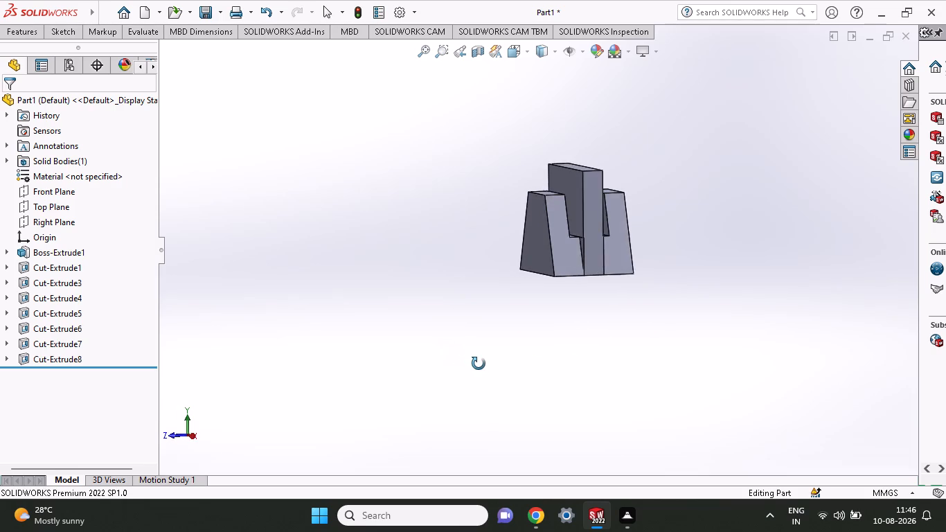
{"action": "middle_click_drag", "start_coordinate": [479, 364], "coordinate": [453, 360]}
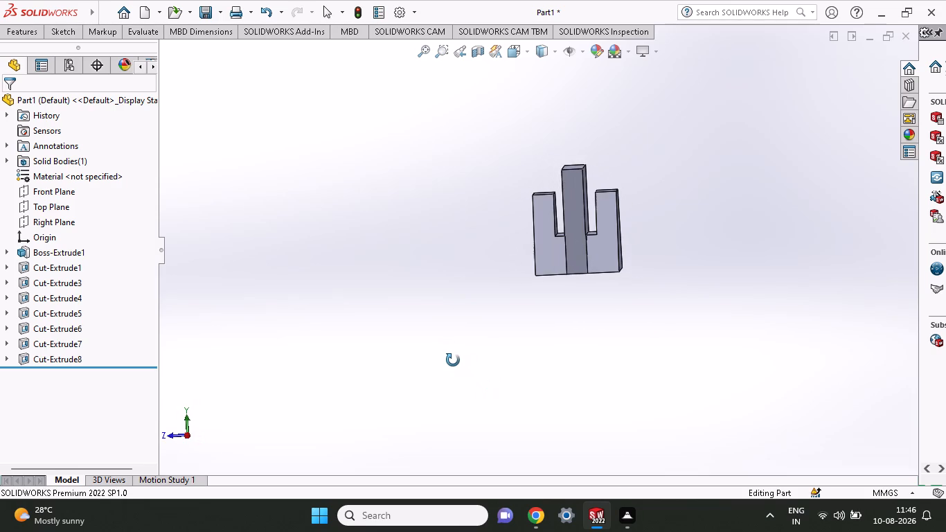
{"action": "middle_click_drag", "start_coordinate": [453, 360], "coordinate": [554, 354]}
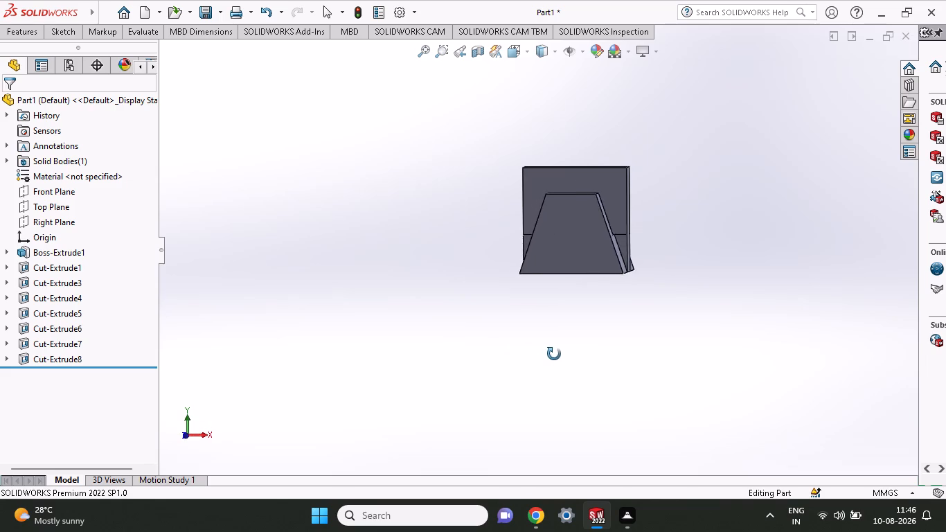
{"action": "middle_click_drag", "start_coordinate": [554, 354], "coordinate": [557, 355]}
{"action": "scroll", "coordinate": [561, 346], "scroll_direction": "up", "scroll_amount": 1}
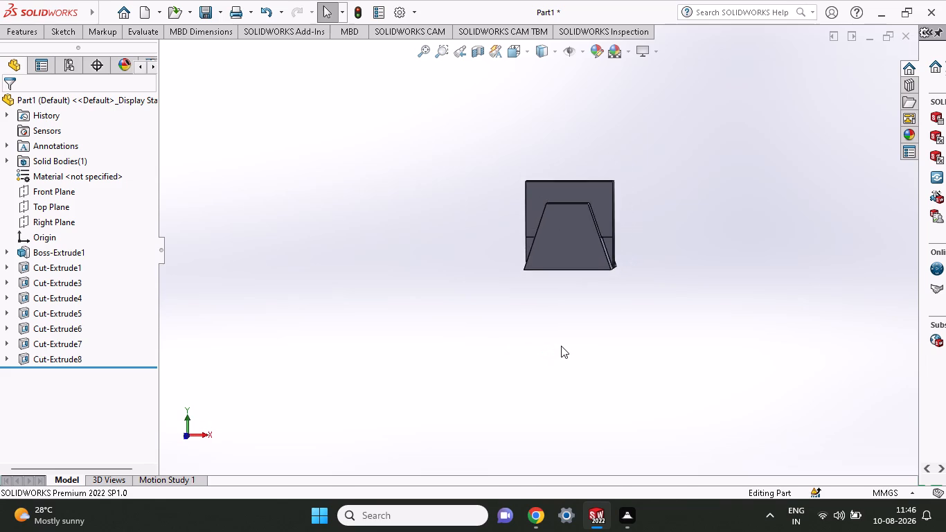
{"action": "scroll", "coordinate": [561, 346], "scroll_direction": "up", "scroll_amount": 1}
{"action": "scroll", "coordinate": [561, 346], "scroll_direction": "down", "scroll_amount": 3}
{"action": "scroll", "coordinate": [530, 320], "scroll_direction": "up", "scroll_amount": 4}
{"action": "scroll", "coordinate": [491, 172], "scroll_direction": "down", "scroll_amount": 1}
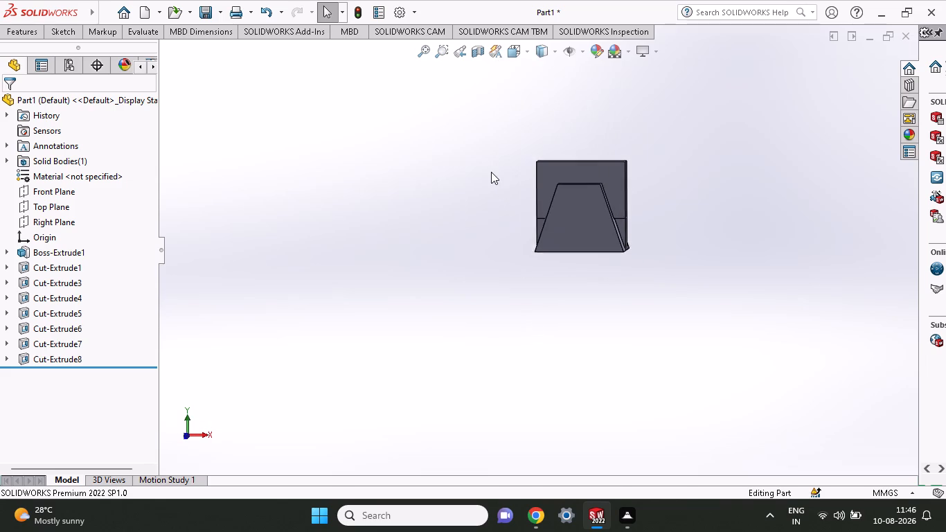
{"action": "scroll", "coordinate": [491, 172], "scroll_direction": "down", "scroll_amount": 2}
{"action": "middle_click_drag", "start_coordinate": [510, 398], "coordinate": [560, 396]}
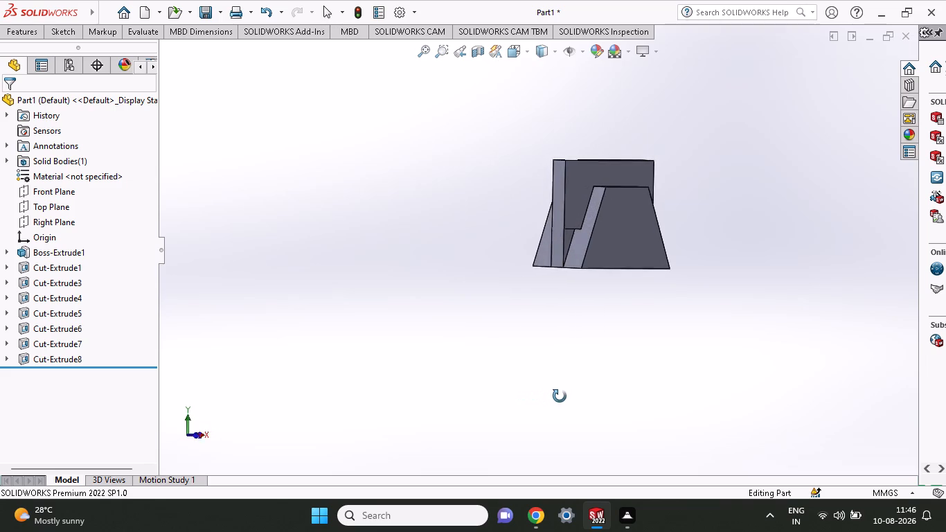
{"action": "middle_click_drag", "start_coordinate": [560, 396], "coordinate": [587, 404]}
{"action": "middle_click_drag", "start_coordinate": [582, 380], "coordinate": [589, 380]}
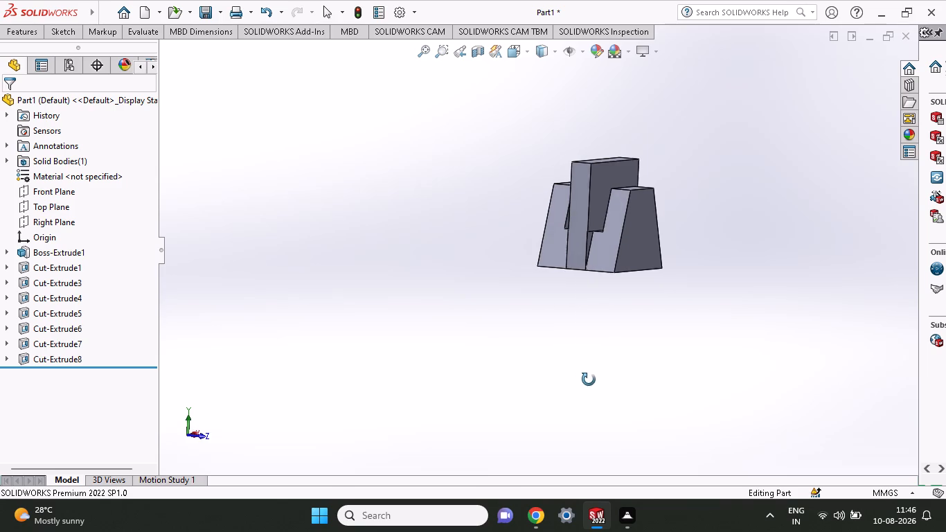
{"action": "middle_click_drag", "start_coordinate": [589, 380], "coordinate": [596, 387]}
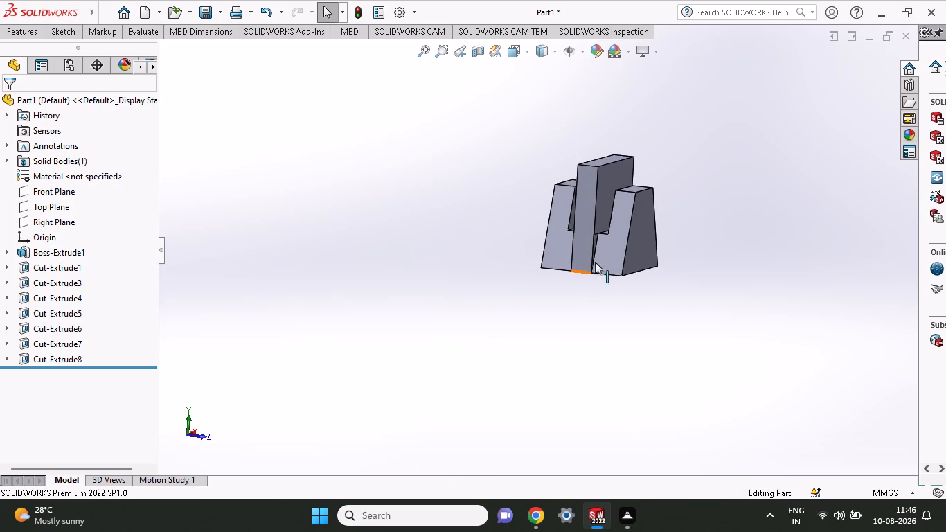
Save the part in the Documents folder as a SOLIDWORKS Part named "2d to 3d p-5".
{"action": "left_click", "coordinate": [105, 12]}
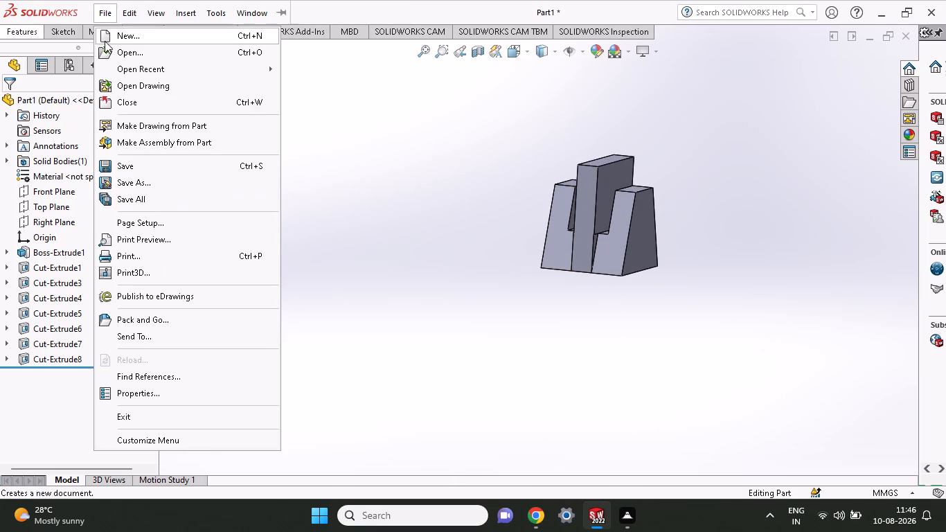
{"action": "left_click", "coordinate": [125, 186]}
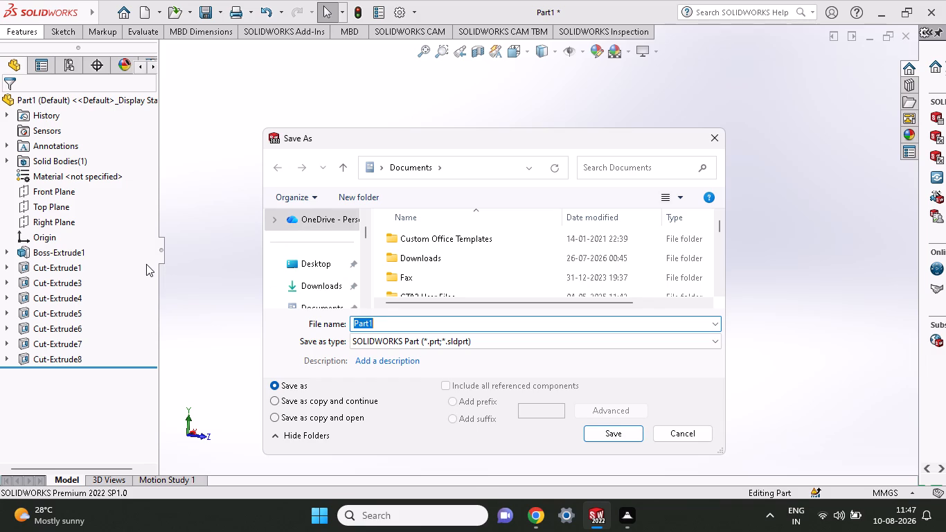
{"action": "key", "text": "BackSpace"}
{"action": "key", "text": "2"}
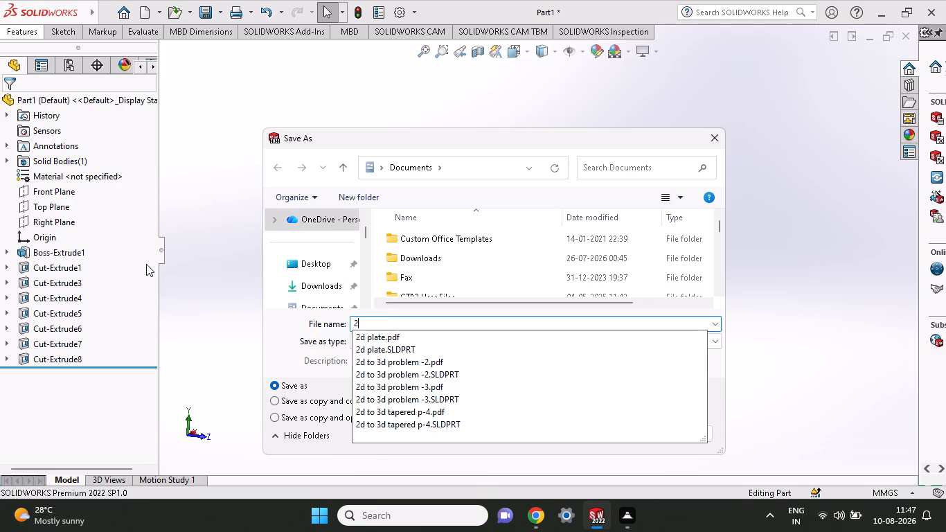
{"action": "type", "text": "d to"}
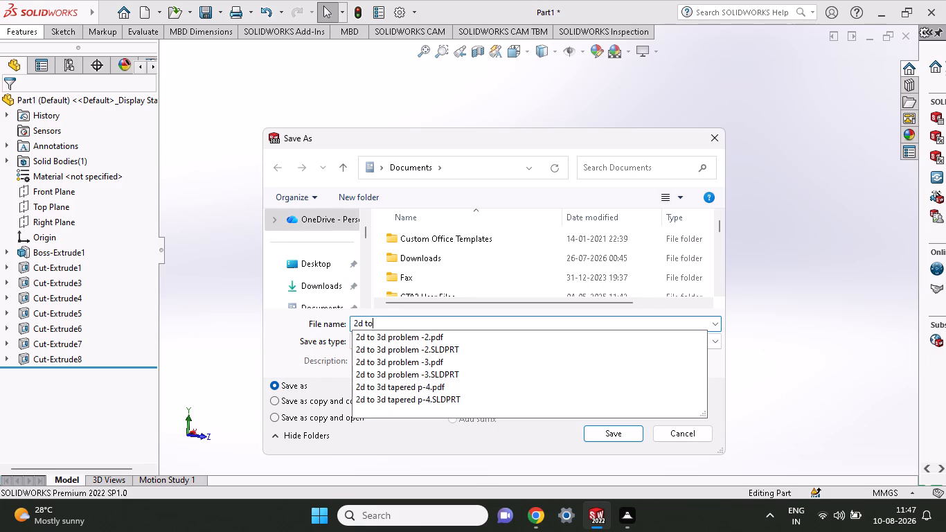
{"action": "key", "text": "space"}
{"action": "type", "text": "3d"}
{"action": "key", "text": "space"}
{"action": "type", "text": "p-"}
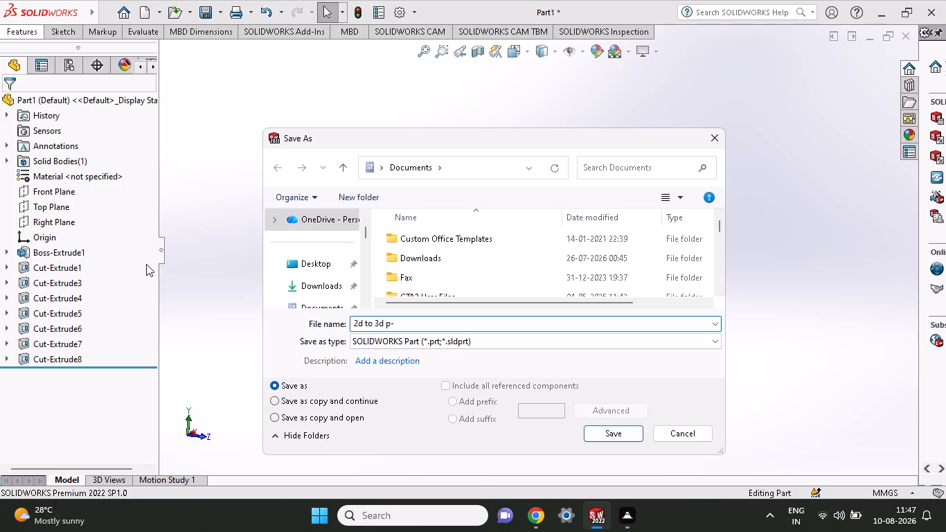
{"action": "key", "text": "5"}
{"action": "left_click", "coordinate": [606, 438]}
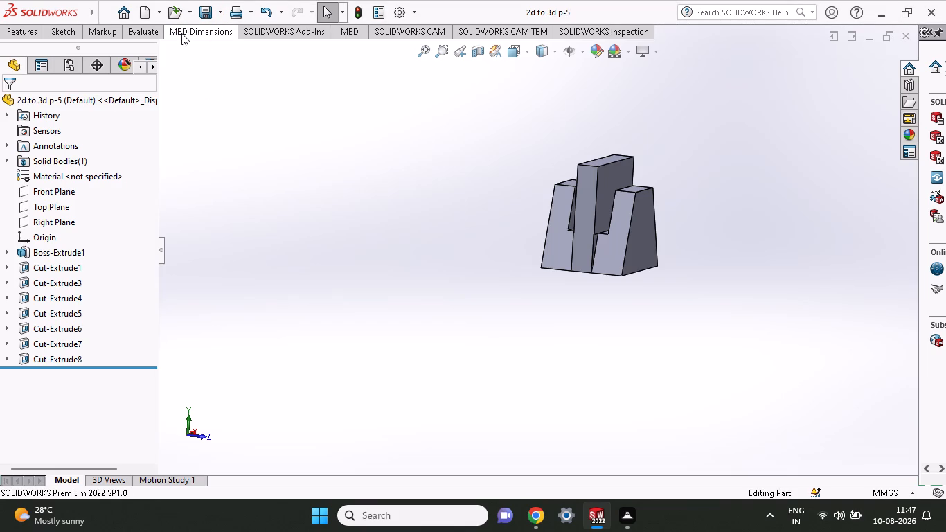
Save a PDF copy of the part in the Documents folder in Adobe Portable Document Format, keeping the name "2d to 3d p-5".
{"action": "left_click", "coordinate": [217, 18]}
{"action": "left_click", "coordinate": [217, 46]}
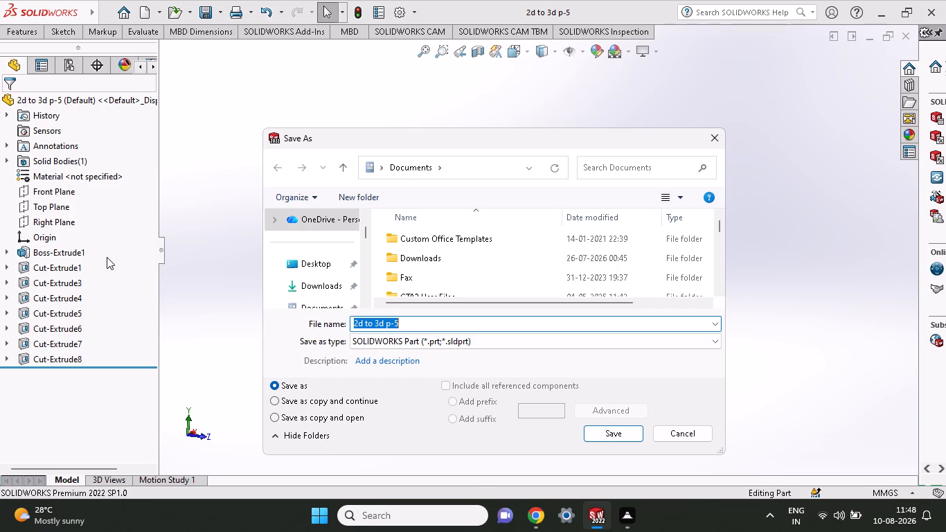
{"action": "left_click", "coordinate": [621, 347]}
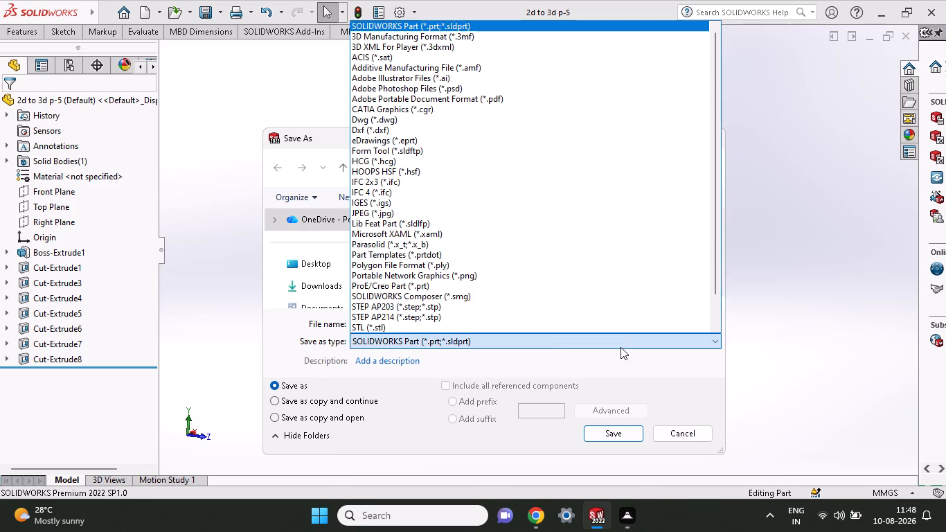
{"action": "left_click", "coordinate": [490, 98]}
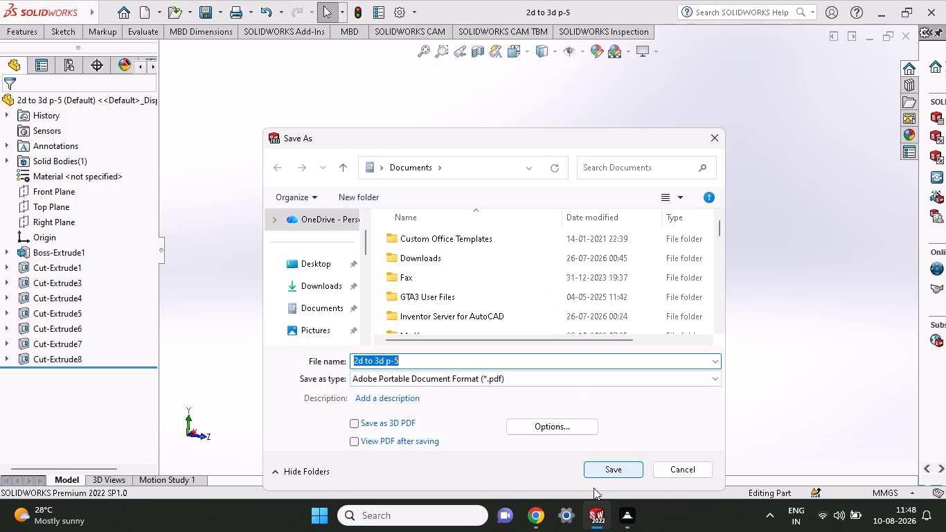
{"action": "left_click", "coordinate": [598, 470]}
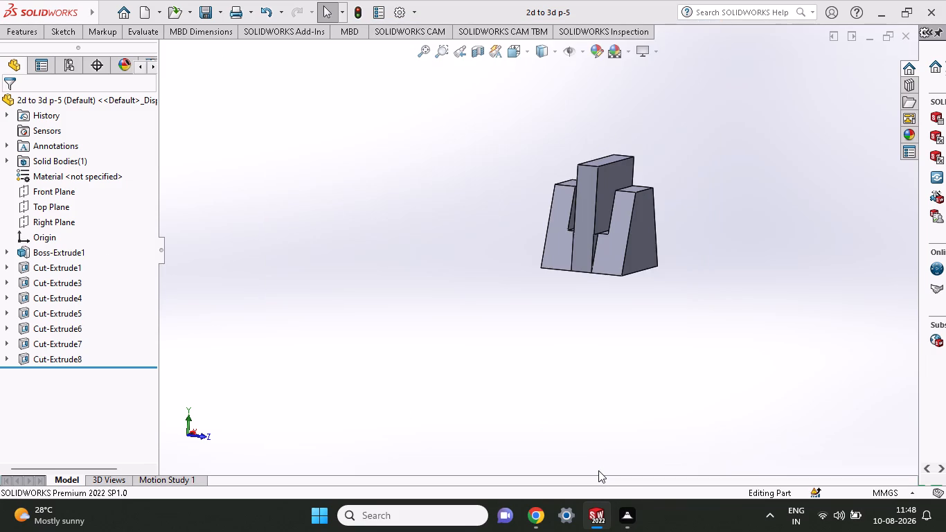